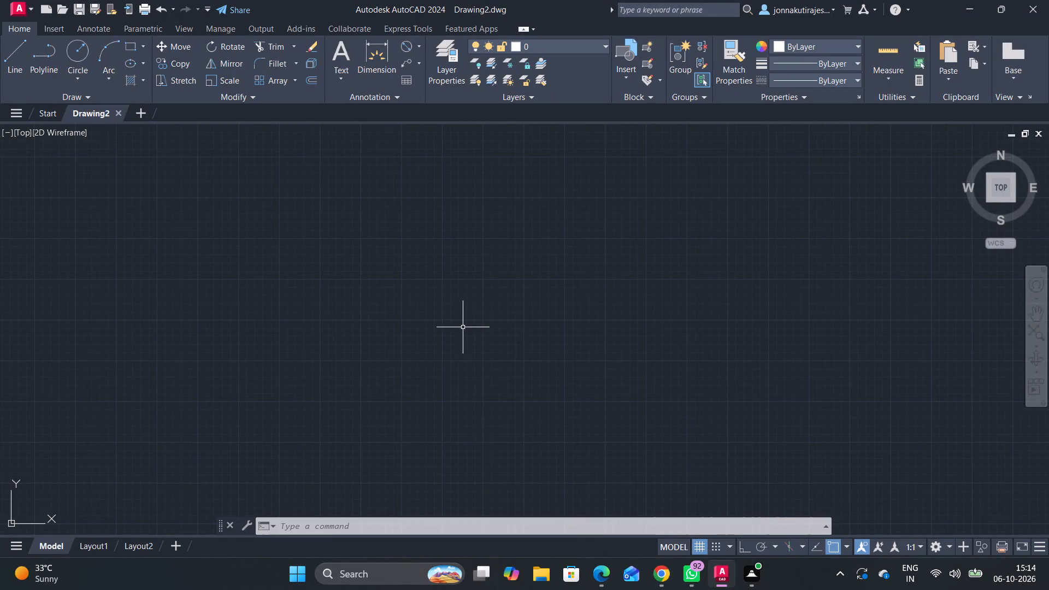
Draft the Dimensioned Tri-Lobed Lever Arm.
Configure the drawing units with 0.00 precision for both decimal lengths and decimal-degree angles.
{"action": "scroll", "coordinate": [356, 303], "scroll_direction": "down", "scroll_amount": 1}
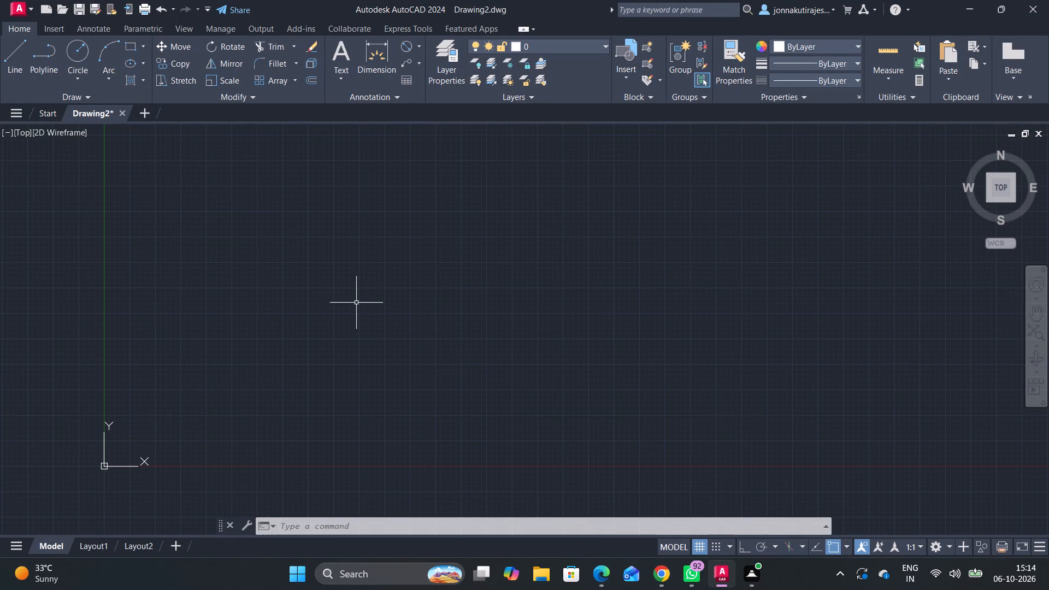
{"action": "type", "text": "un"}
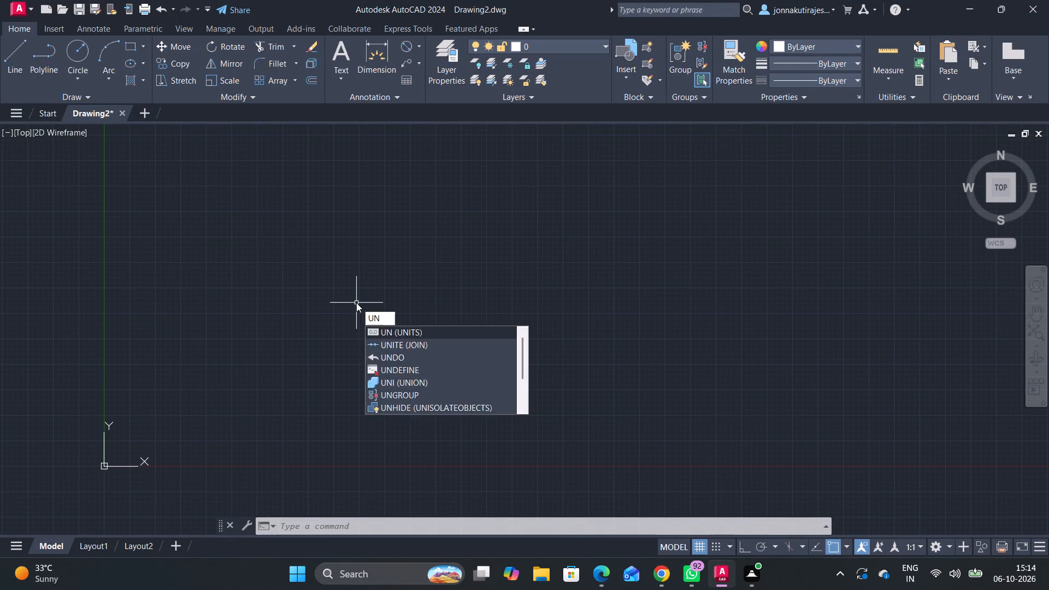
{"action": "key", "text": "Return"}
{"action": "left_click", "coordinate": [443, 219]}
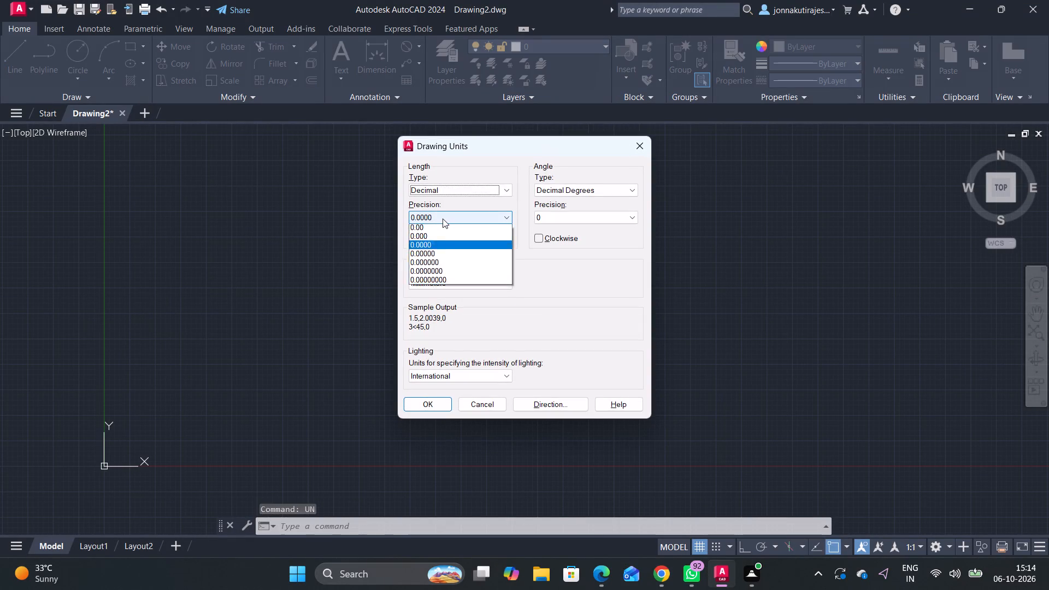
{"action": "left_click", "coordinate": [435, 243]}
{"action": "left_click", "coordinate": [564, 214]}
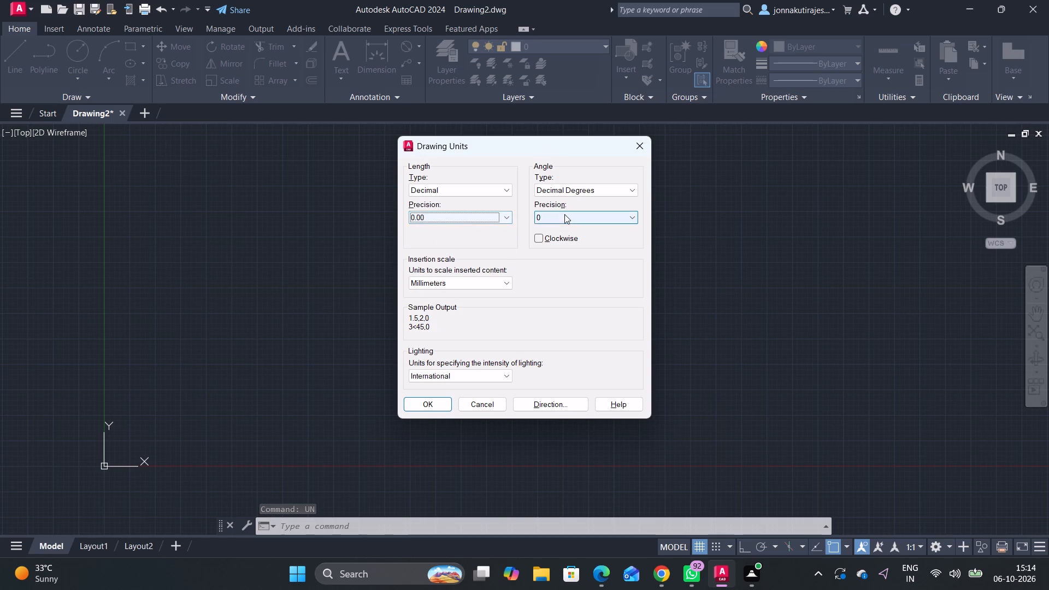
{"action": "left_click", "coordinate": [561, 250]}
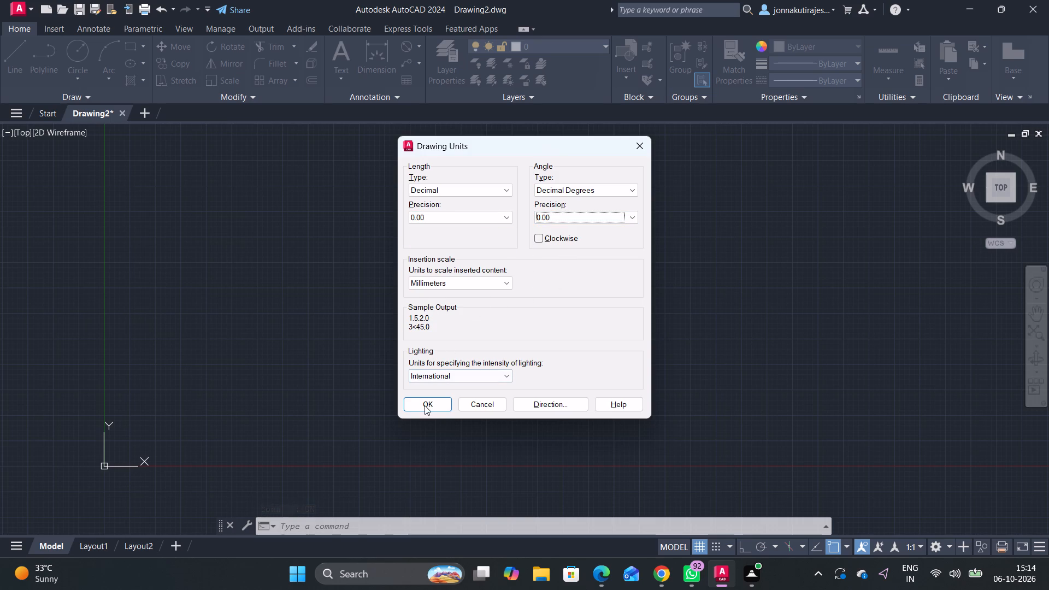
{"action": "left_click", "coordinate": [434, 405]}
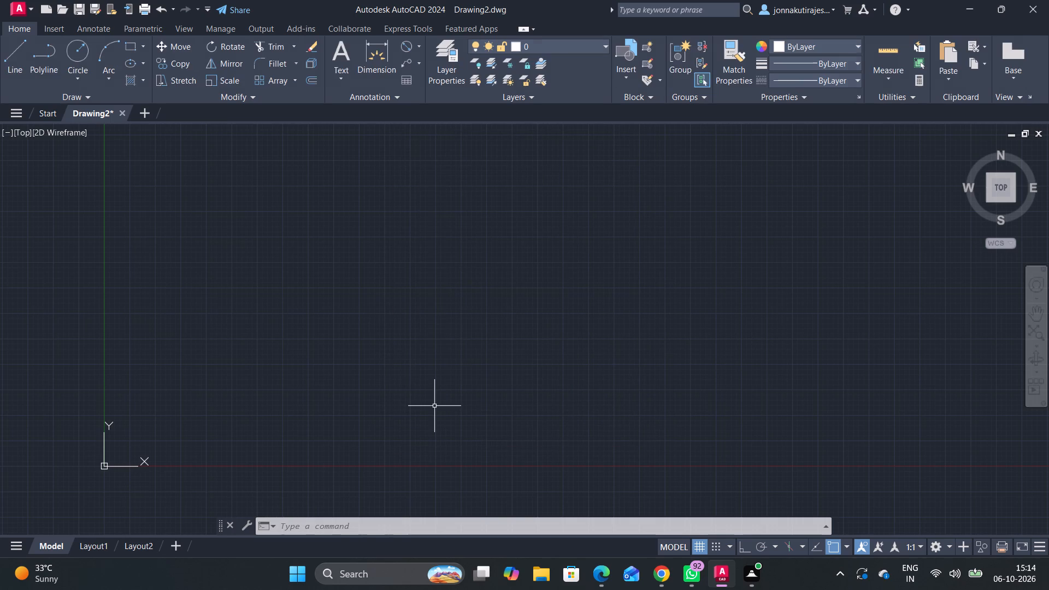
Modify the ISO-25 dimension style, setting the arrow size to 5 and the center mark size to 5.
{"action": "key", "text": "d"}
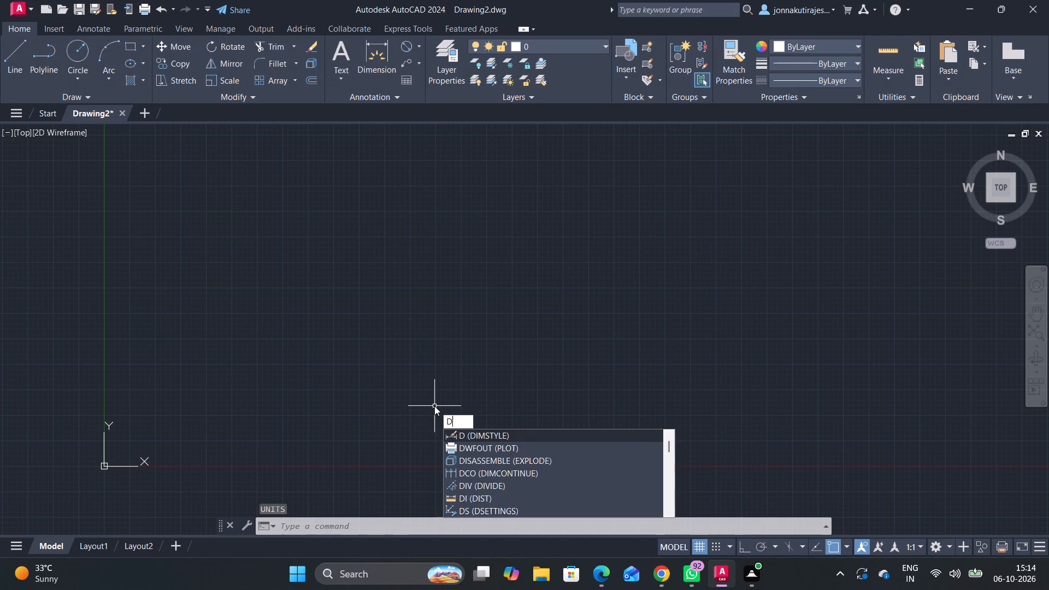
{"action": "key", "text": "Return"}
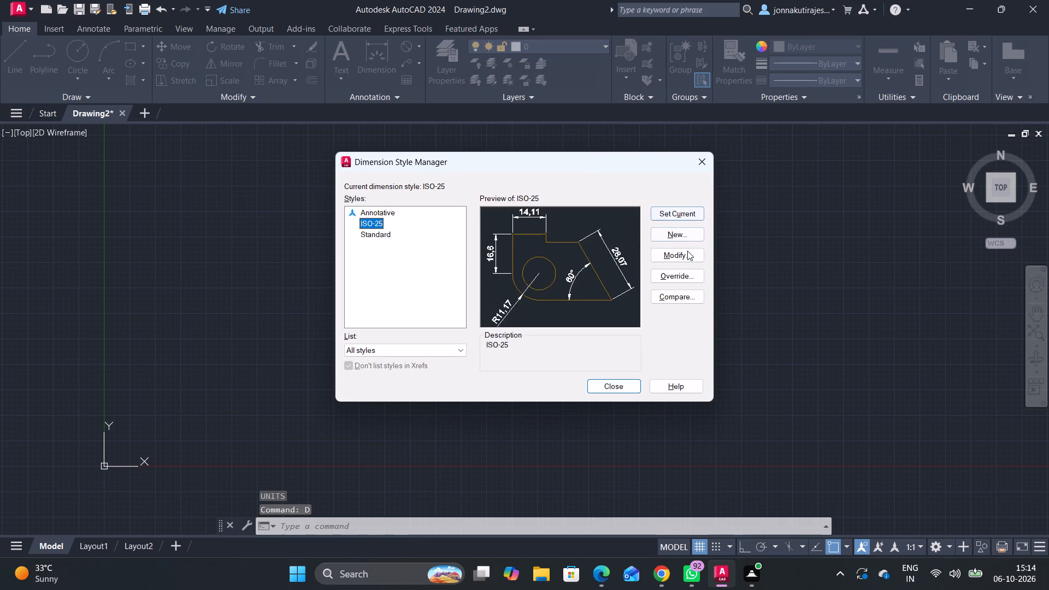
{"action": "left_click", "coordinate": [687, 251]}
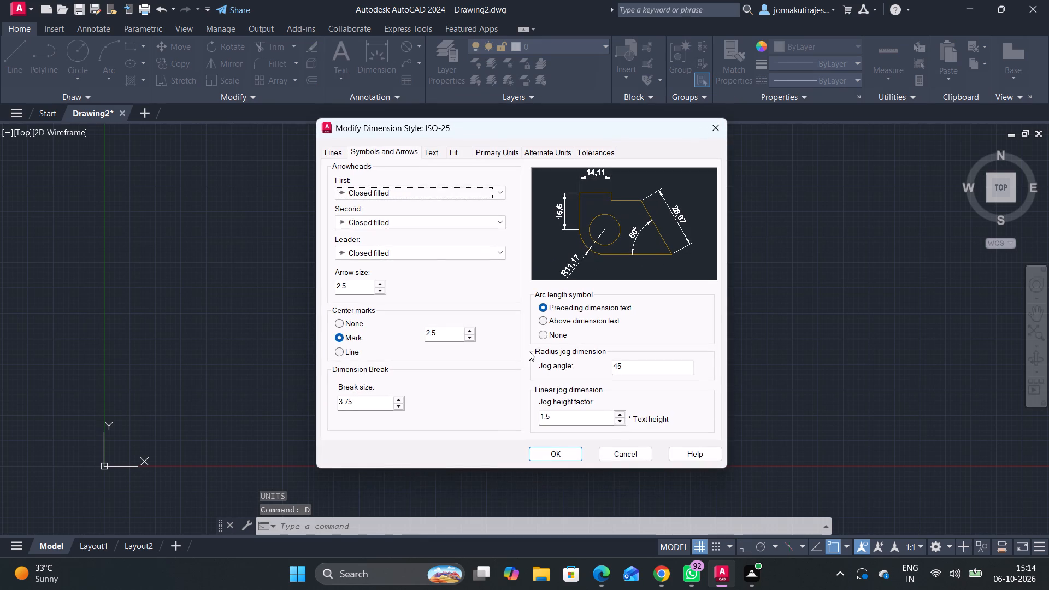
{"action": "left_click", "coordinate": [353, 285]}
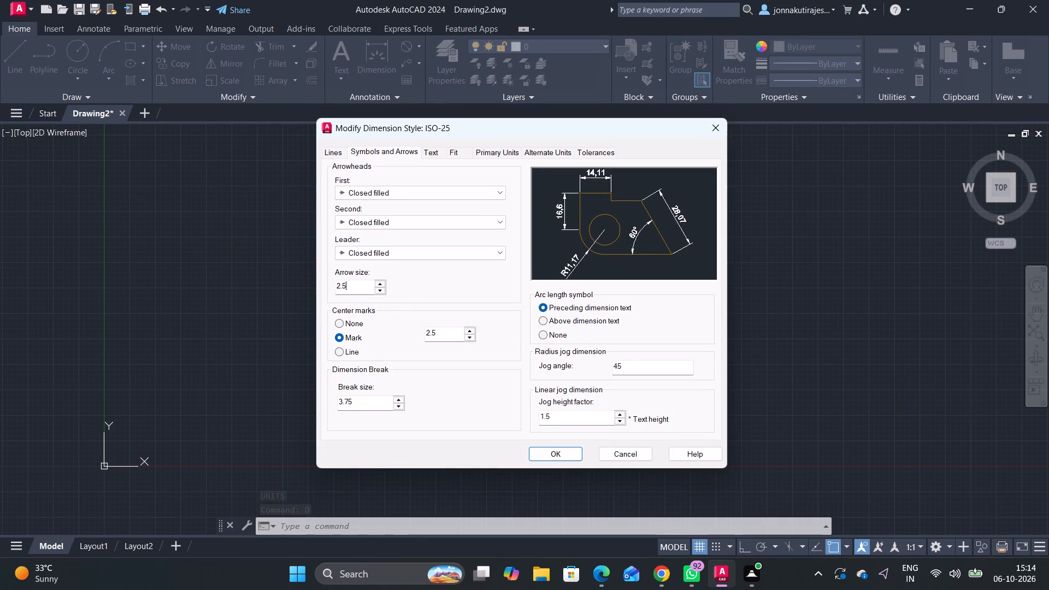
{"action": "key", "text": "BackSpace"}
{"action": "key", "text": "BackSpace"}
{"action": "key", "text": "BackSpace"}
{"action": "key", "text": "5"}
{"action": "left_click", "coordinate": [445, 338]}
{"action": "key", "text": "BackSpace"}
{"action": "key", "text": "BackSpace"}
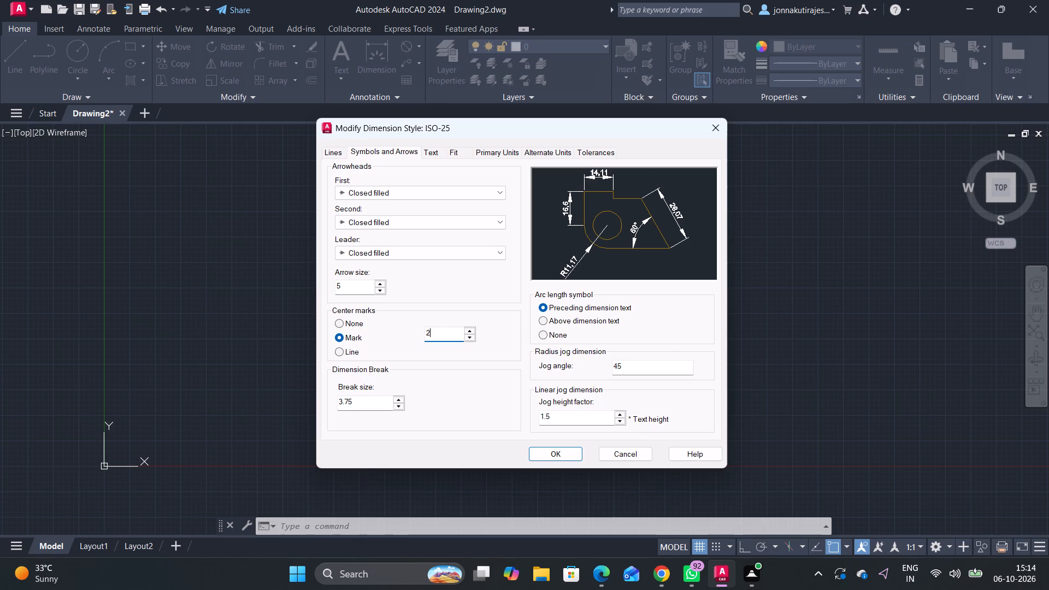
{"action": "key", "text": "BackSpace"}
{"action": "key", "text": "5"}
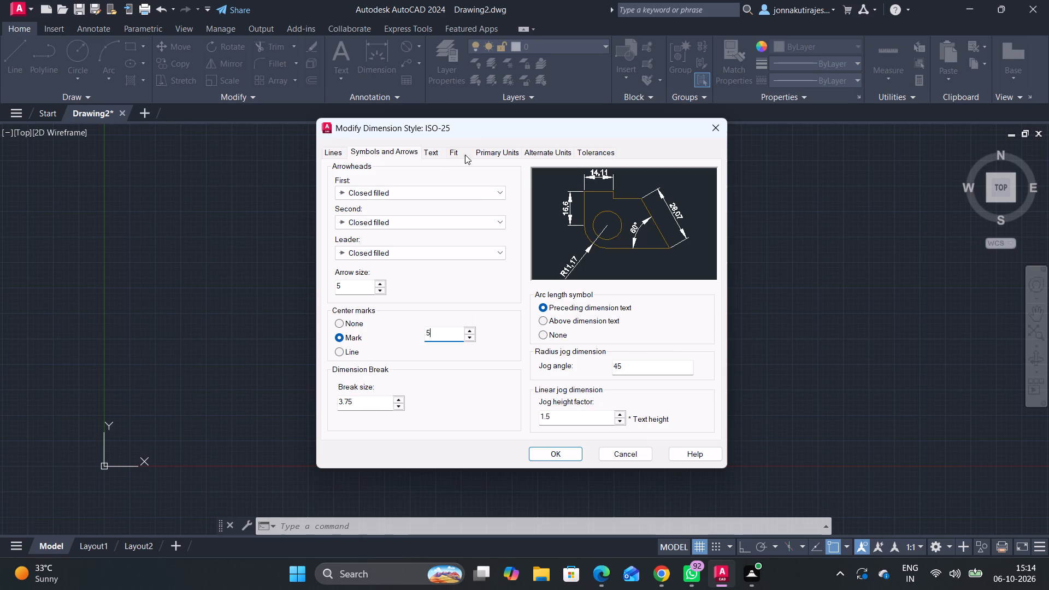
Set the ISO-25 dimension text height to 5 and apply the style changes.
{"action": "left_click", "coordinate": [477, 153]}
{"action": "left_click", "coordinate": [453, 148]}
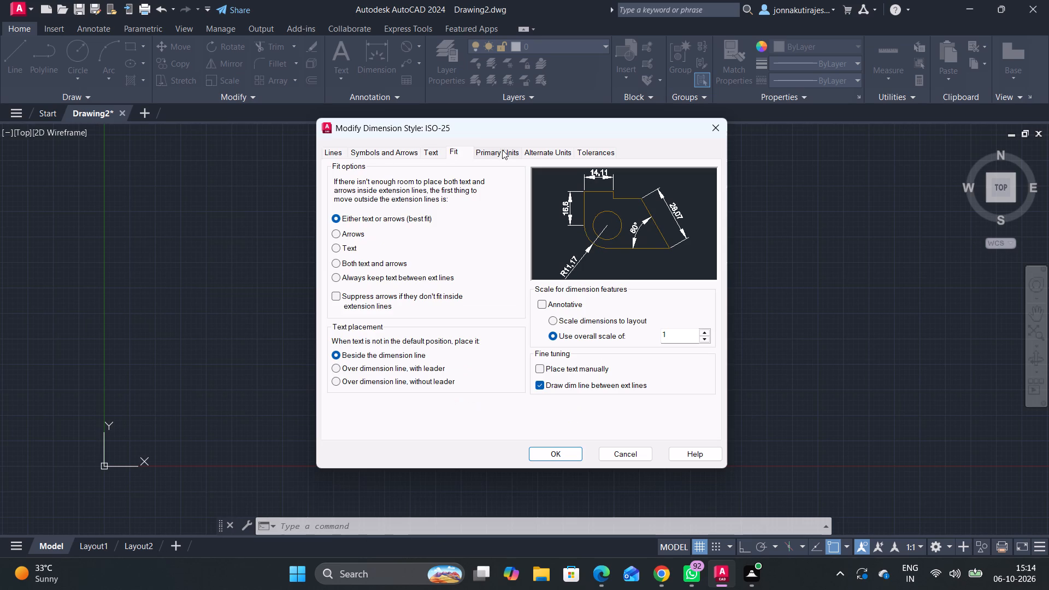
{"action": "left_click", "coordinate": [434, 154]}
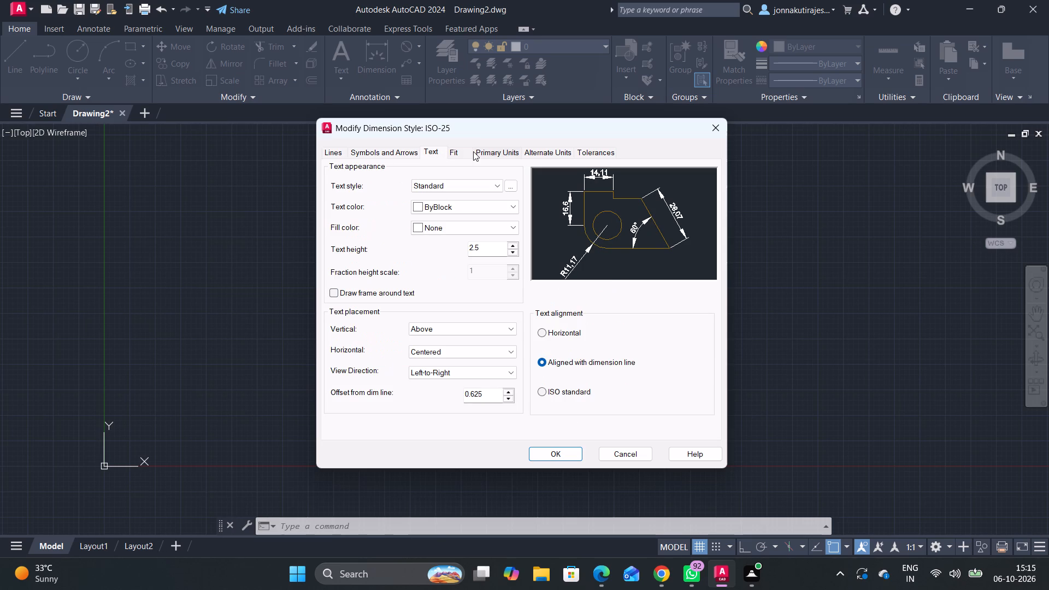
{"action": "left_click", "coordinate": [490, 252]}
{"action": "key", "text": "BackSpace"}
{"action": "key", "text": "BackSpace"}
{"action": "key", "text": "BackSpace"}
{"action": "key", "text": "BackSpace"}
{"action": "key", "text": "5"}
{"action": "key", "text": "Return"}
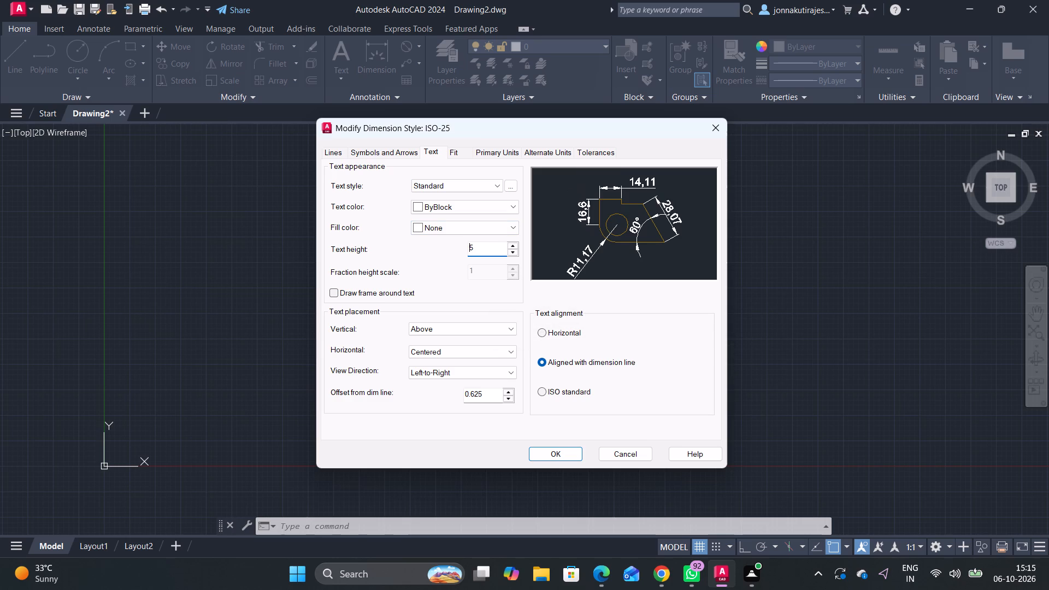
{"action": "left_click_drag", "start_coordinate": [571, 415], "coordinate": [561, 448]}
{"action": "left_click", "coordinate": [569, 459]}
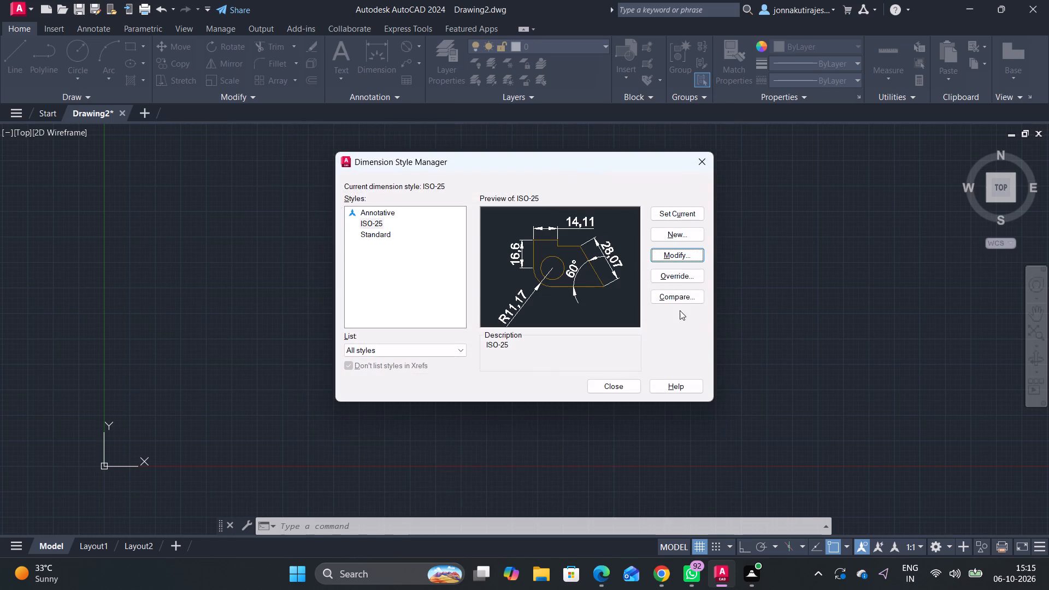
Set ISO-25 as the current dimension style and close the Dimension Style Manager.
{"action": "left_click", "coordinate": [684, 211]}
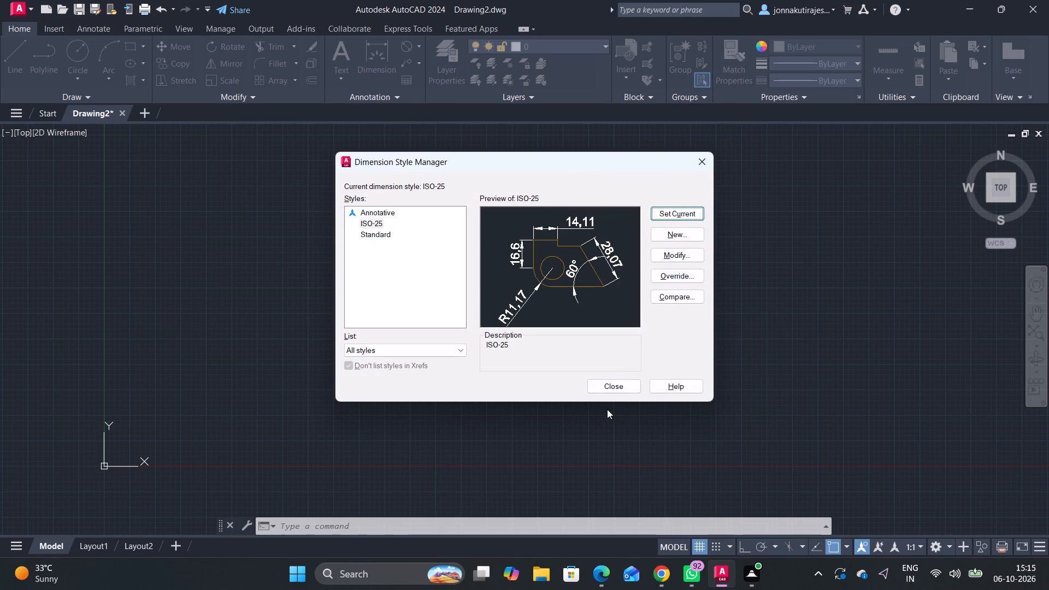
{"action": "left_click", "coordinate": [676, 209]}
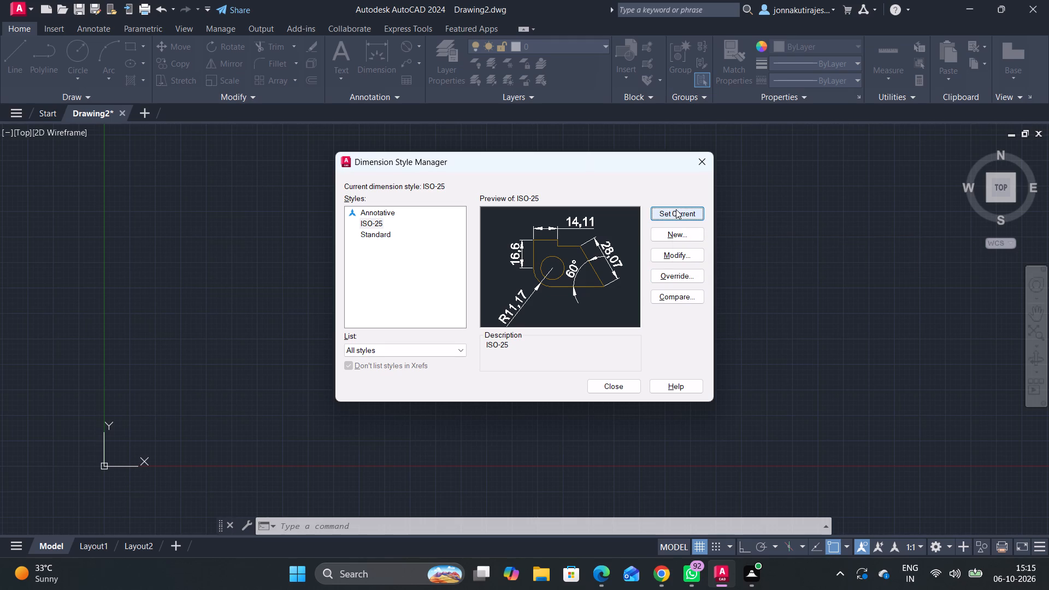
{"action": "left_click", "coordinate": [676, 209]}
{"action": "left_click", "coordinate": [628, 390]}
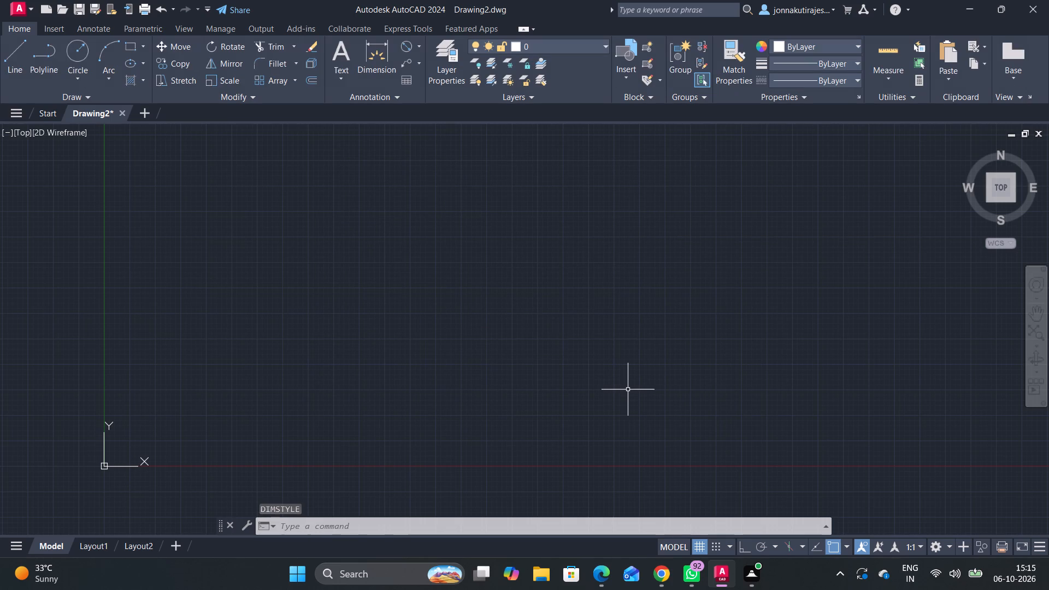
Set the model space limits from 0,0 to 100,100.
{"action": "type", "text": "lim"}
{"action": "key", "text": "Return"}
{"action": "key", "text": "0"}
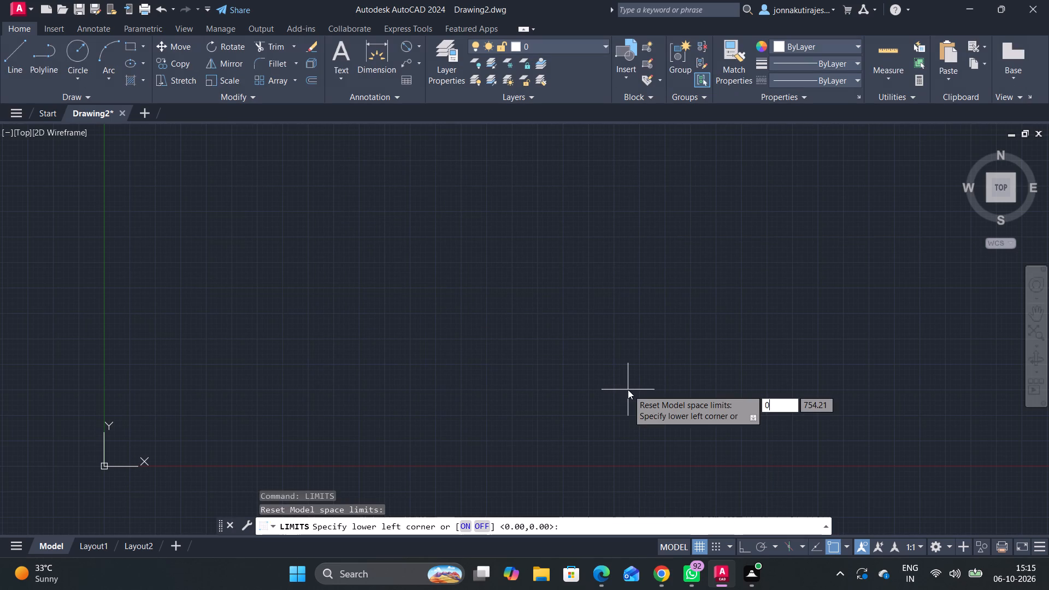
{"action": "key", "text": "comma"}
{"action": "key", "text": "0"}
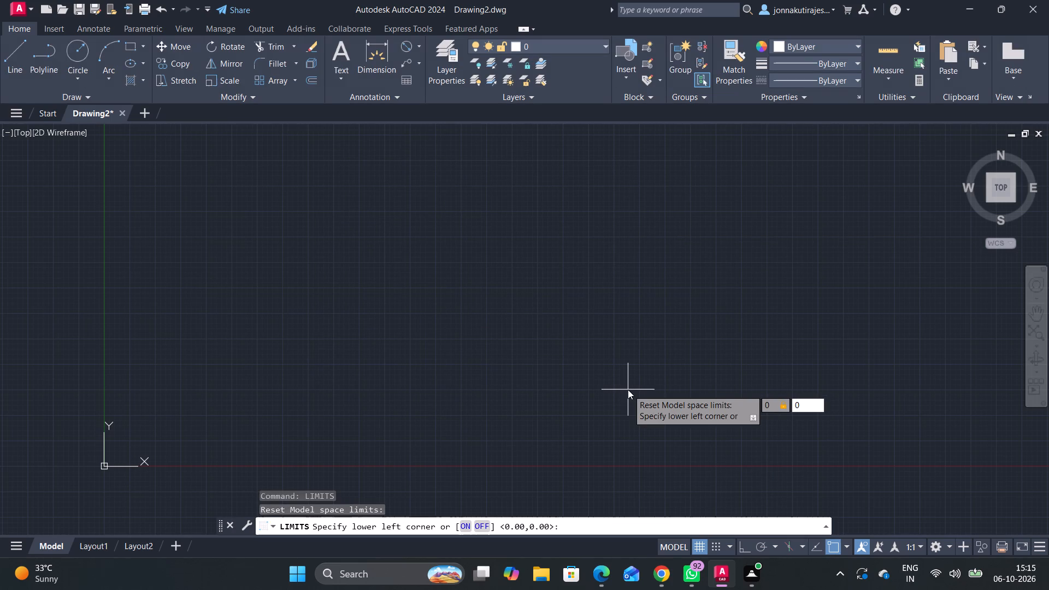
{"action": "key", "text": "Return"}
{"action": "type", "text": "100"}
{"action": "key", "text": "comma"}
{"action": "type", "text": "100"}
{"action": "key", "text": "Return"}
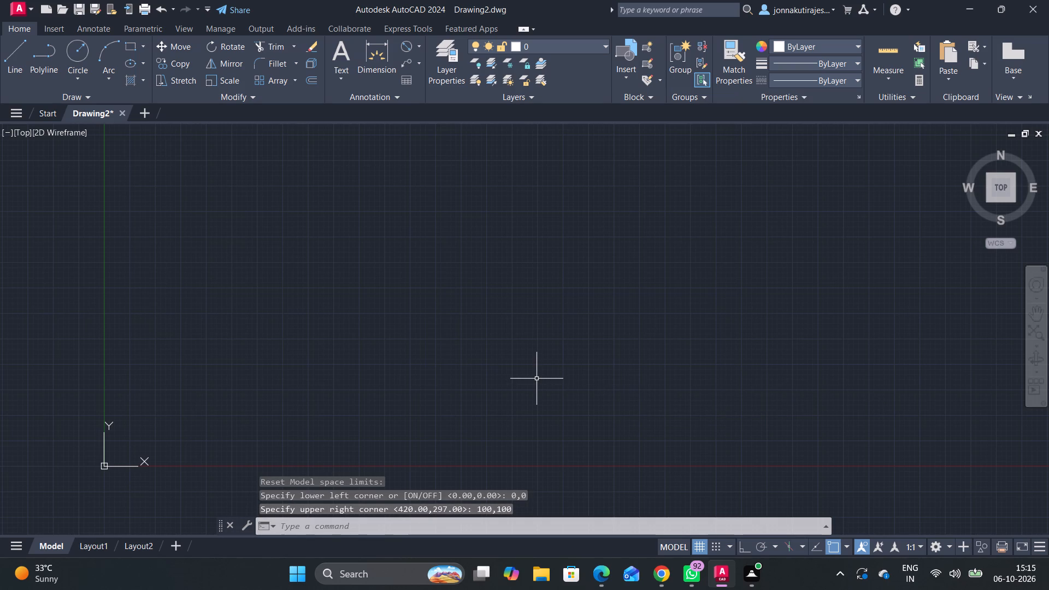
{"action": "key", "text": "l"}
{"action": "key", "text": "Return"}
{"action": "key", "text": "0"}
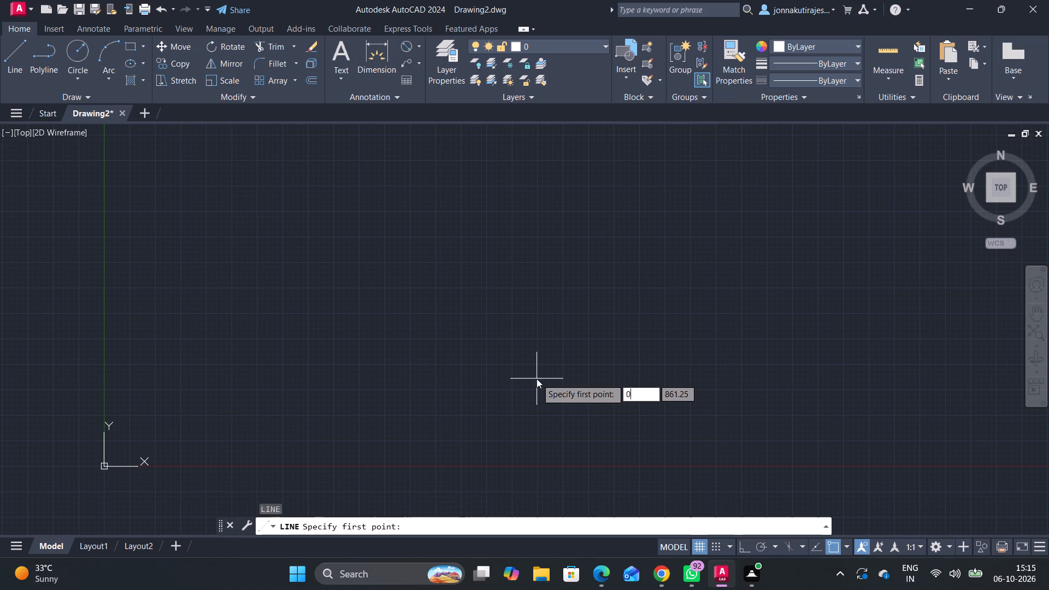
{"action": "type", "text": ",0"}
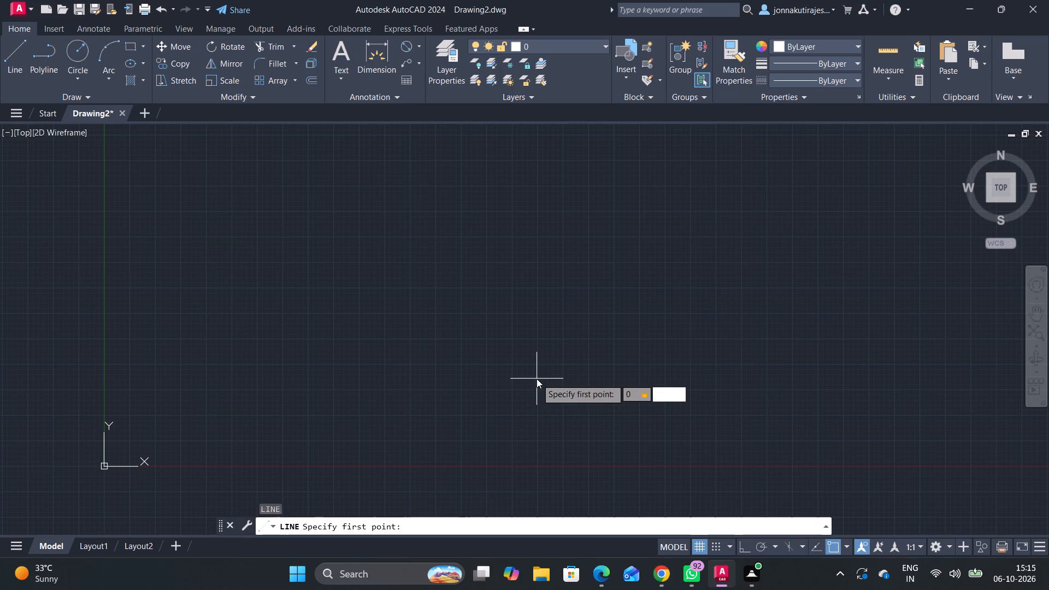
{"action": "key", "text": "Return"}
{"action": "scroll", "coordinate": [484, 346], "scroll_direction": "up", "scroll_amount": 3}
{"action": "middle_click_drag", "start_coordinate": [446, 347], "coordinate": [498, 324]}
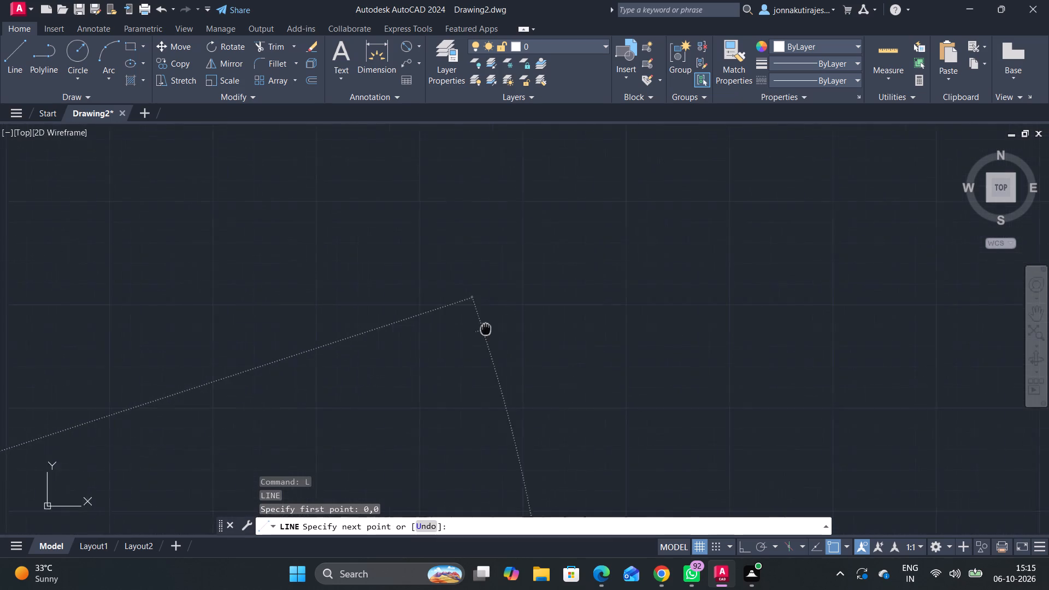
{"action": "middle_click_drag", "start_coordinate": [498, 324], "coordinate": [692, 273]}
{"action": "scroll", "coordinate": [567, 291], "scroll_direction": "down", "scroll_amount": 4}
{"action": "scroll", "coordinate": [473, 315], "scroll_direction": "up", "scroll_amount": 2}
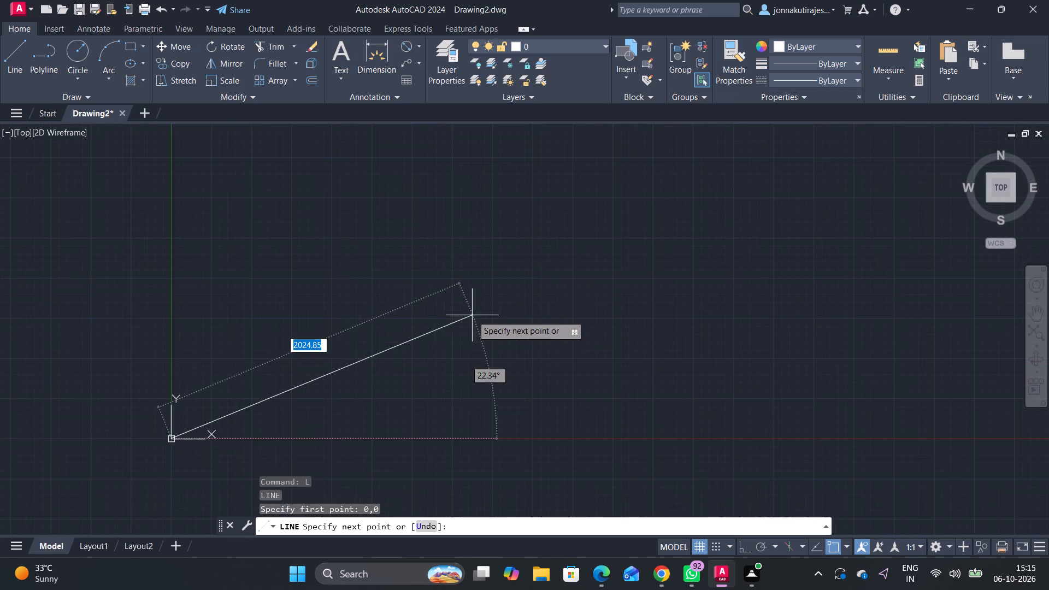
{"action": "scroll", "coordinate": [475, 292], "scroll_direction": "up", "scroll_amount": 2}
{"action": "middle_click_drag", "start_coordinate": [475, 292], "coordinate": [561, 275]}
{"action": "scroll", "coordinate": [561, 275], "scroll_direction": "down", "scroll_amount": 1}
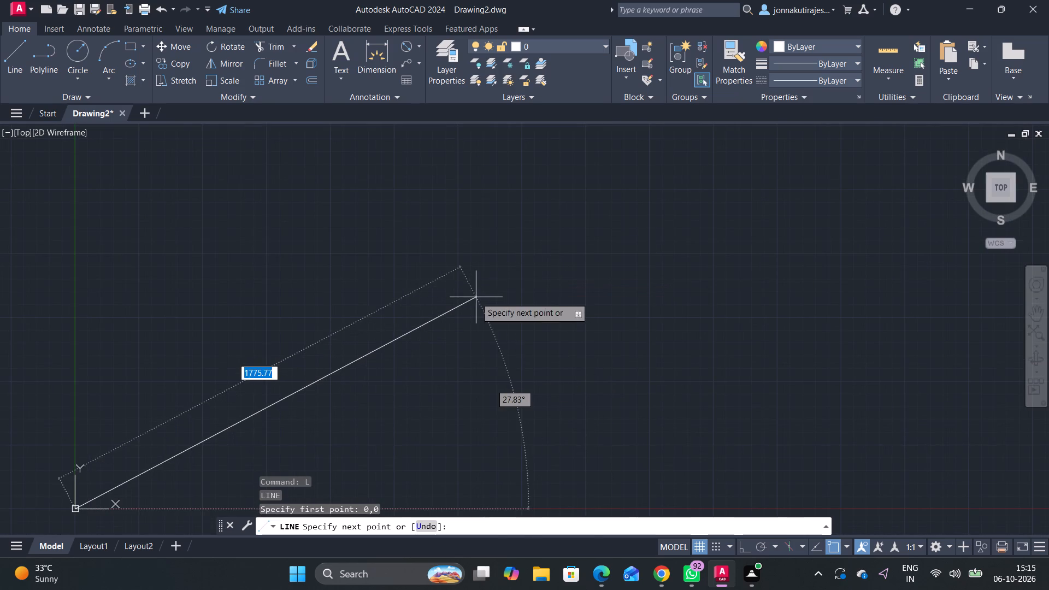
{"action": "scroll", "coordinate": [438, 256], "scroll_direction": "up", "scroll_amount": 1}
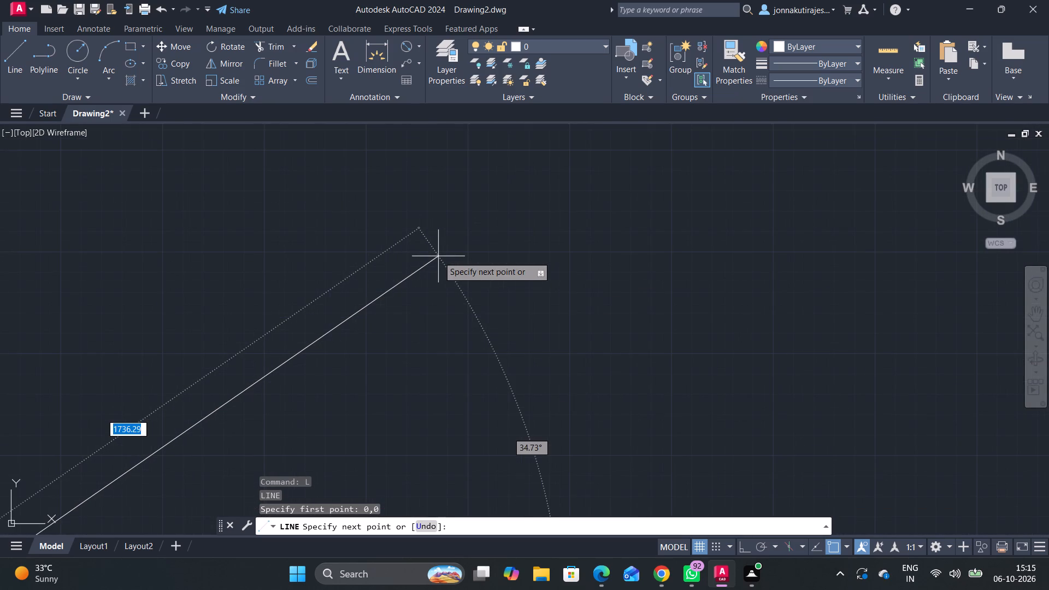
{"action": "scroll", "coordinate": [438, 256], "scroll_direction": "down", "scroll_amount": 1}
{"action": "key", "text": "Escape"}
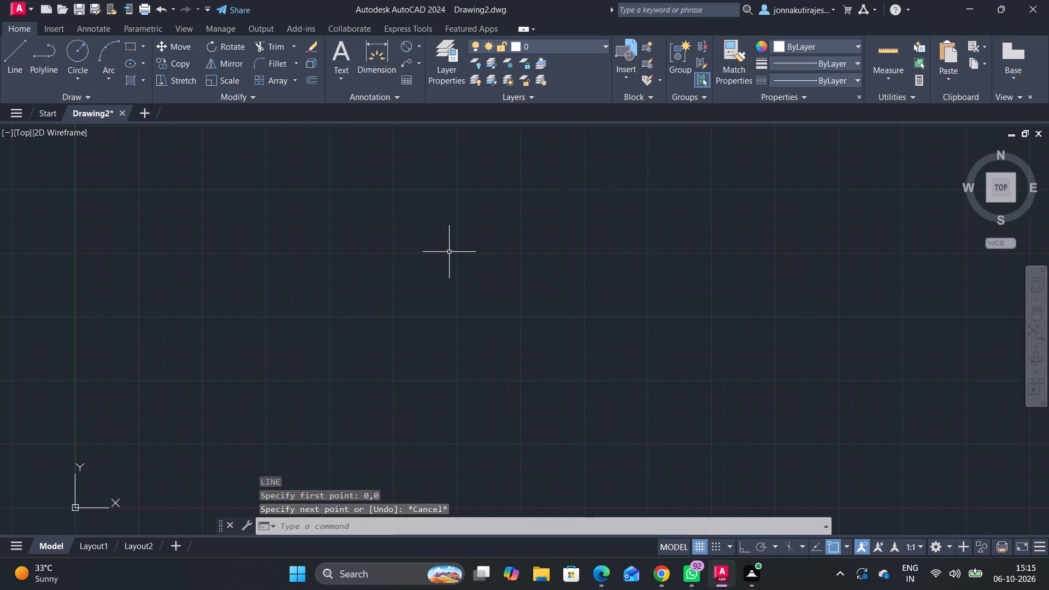
Draw a circle of radius 27 centred at about 943,1196 in model space.
{"action": "scroll", "coordinate": [449, 252], "scroll_direction": "up", "scroll_amount": 1}
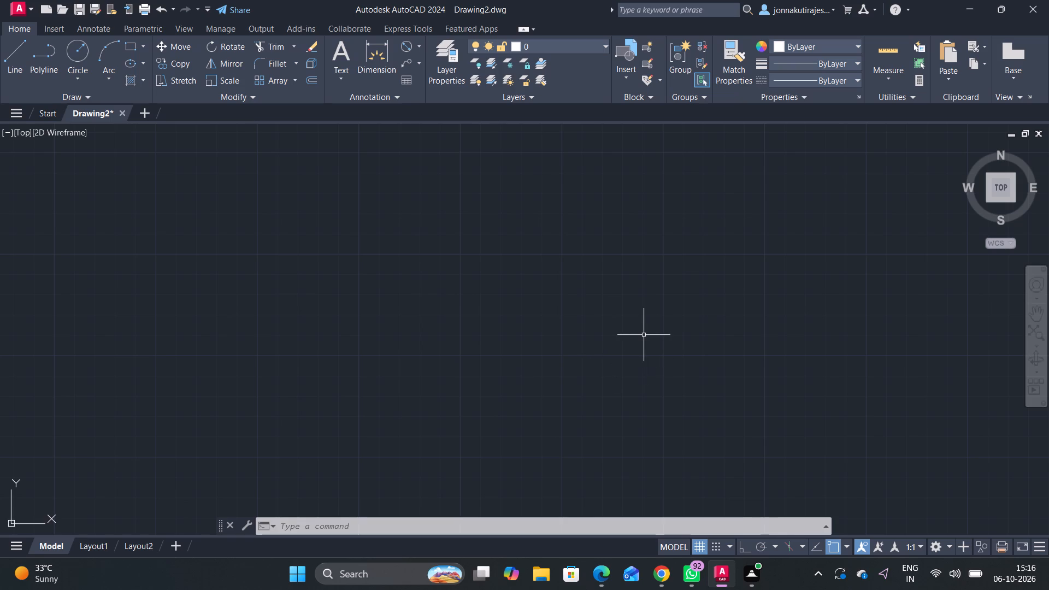
{"action": "left_click", "coordinate": [76, 63]}
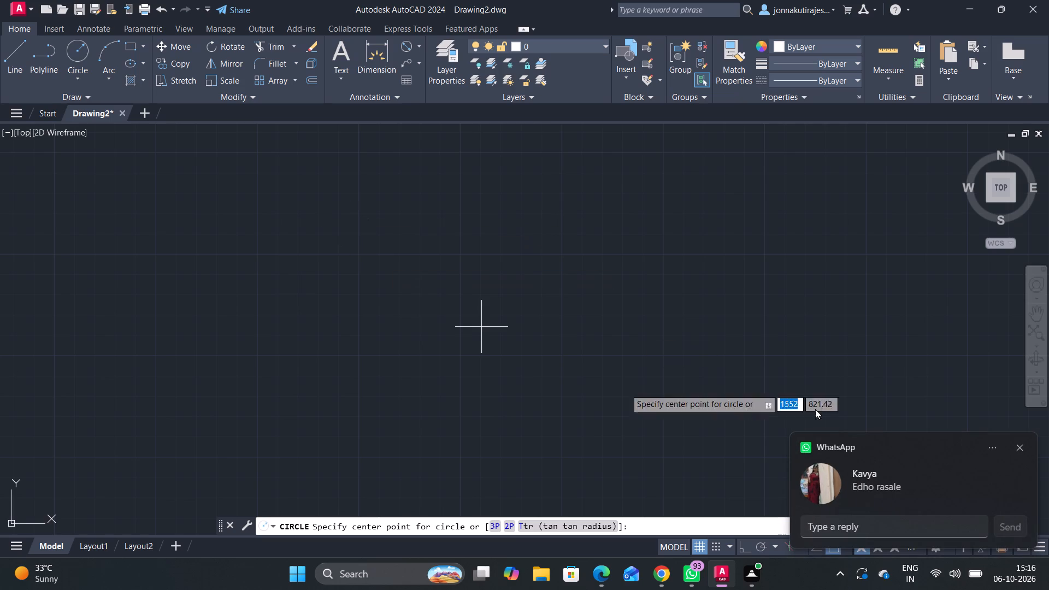
{"action": "left_click", "coordinate": [1022, 448]}
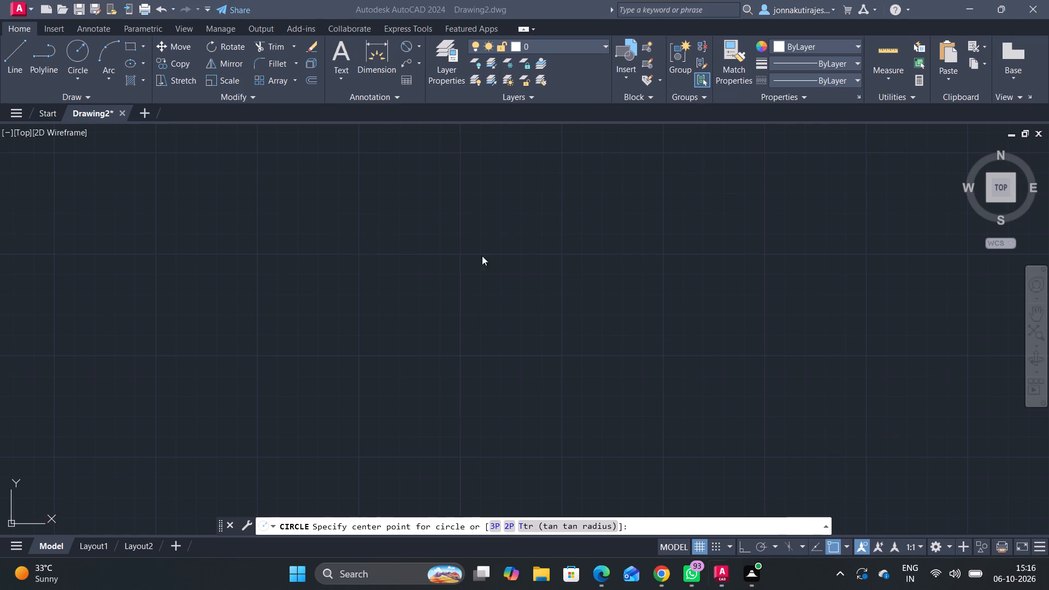
{"action": "scroll", "coordinate": [447, 251], "scroll_direction": "down", "scroll_amount": 3}
{"action": "scroll", "coordinate": [441, 268], "scroll_direction": "up", "scroll_amount": 1}
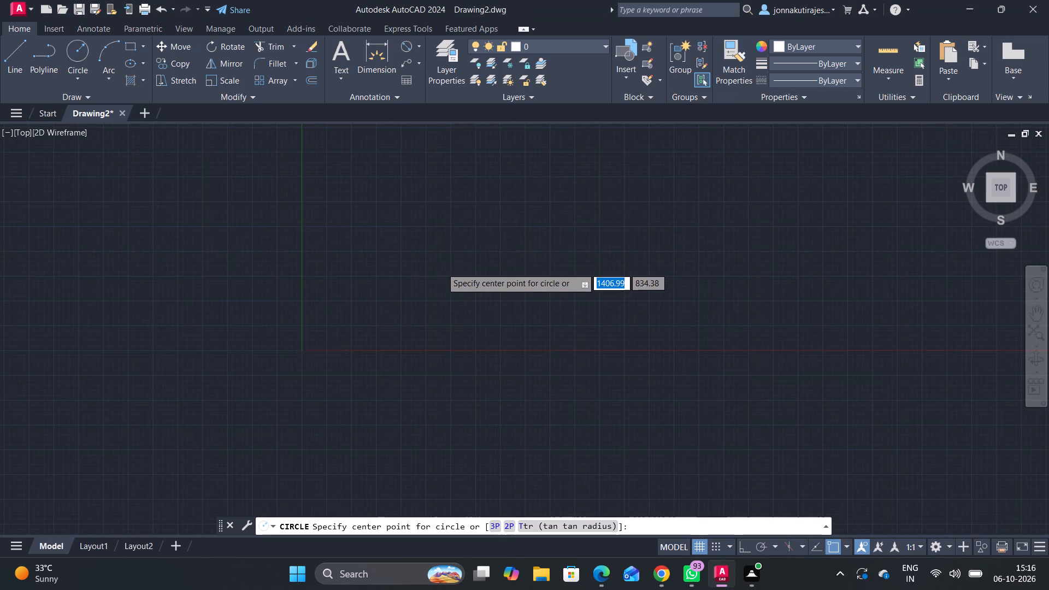
{"action": "middle_click_drag", "start_coordinate": [367, 216], "coordinate": [397, 235]}
{"action": "scroll", "coordinate": [404, 228], "scroll_direction": "up", "scroll_amount": 1}
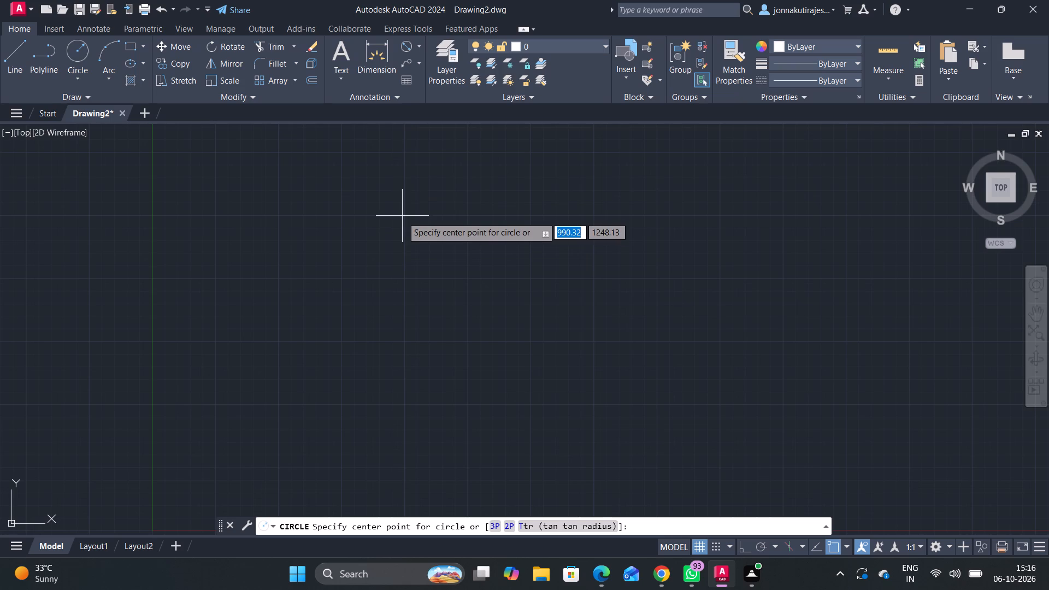
{"action": "left_click", "coordinate": [390, 229]}
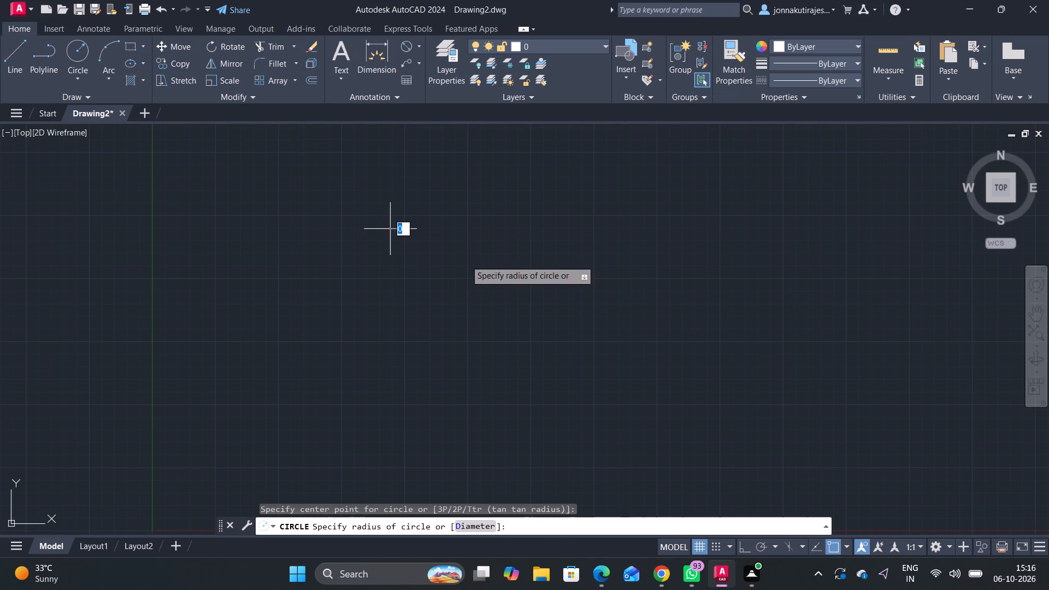
{"action": "scroll", "coordinate": [441, 228], "scroll_direction": "up", "scroll_amount": 1}
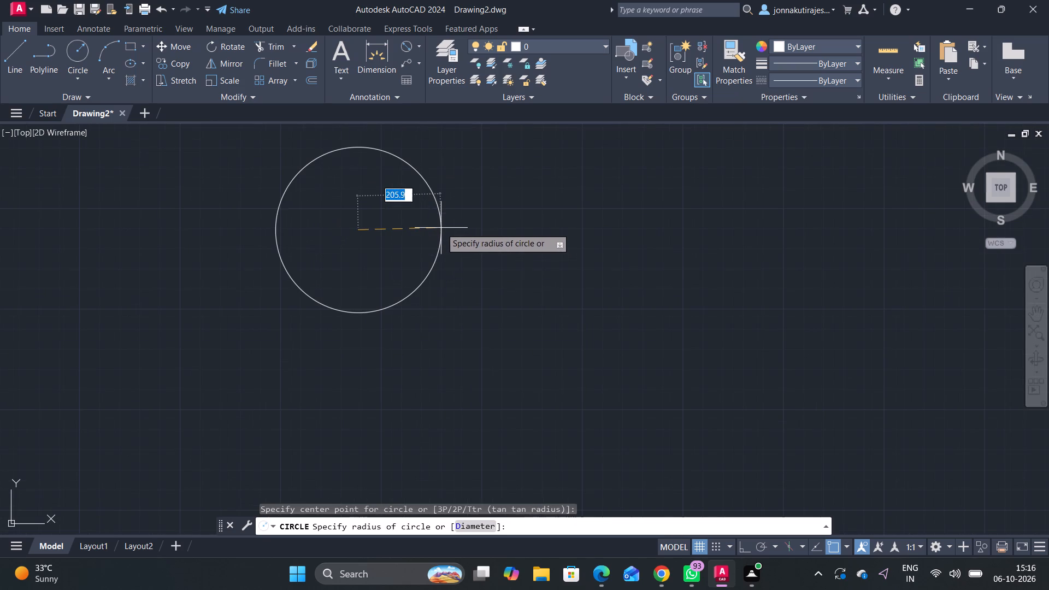
{"action": "middle_click_drag", "start_coordinate": [441, 228], "coordinate": [467, 265]}
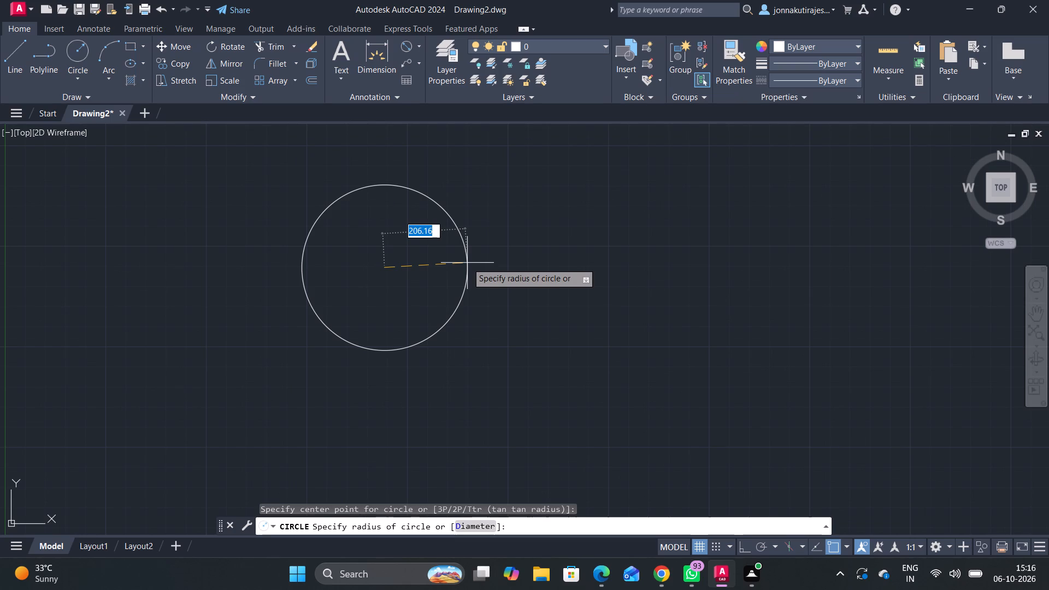
{"action": "type", "text": "27"}
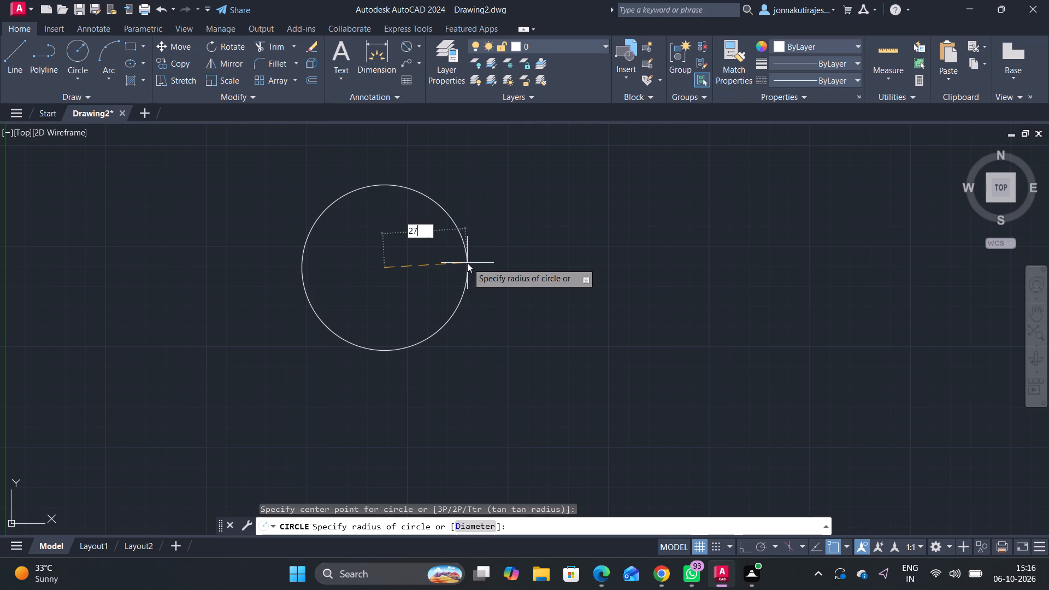
{"action": "key", "text": "Return"}
Draw a concentric circle of radius 14 at the centre of the existing circle.
{"action": "scroll", "coordinate": [340, 263], "scroll_direction": "up", "scroll_amount": 1}
{"action": "scroll", "coordinate": [441, 218], "scroll_direction": "up", "scroll_amount": 3}
{"action": "scroll", "coordinate": [346, 279], "scroll_direction": "down", "scroll_amount": 1}
{"action": "middle_click_drag", "start_coordinate": [368, 286], "coordinate": [437, 255]}
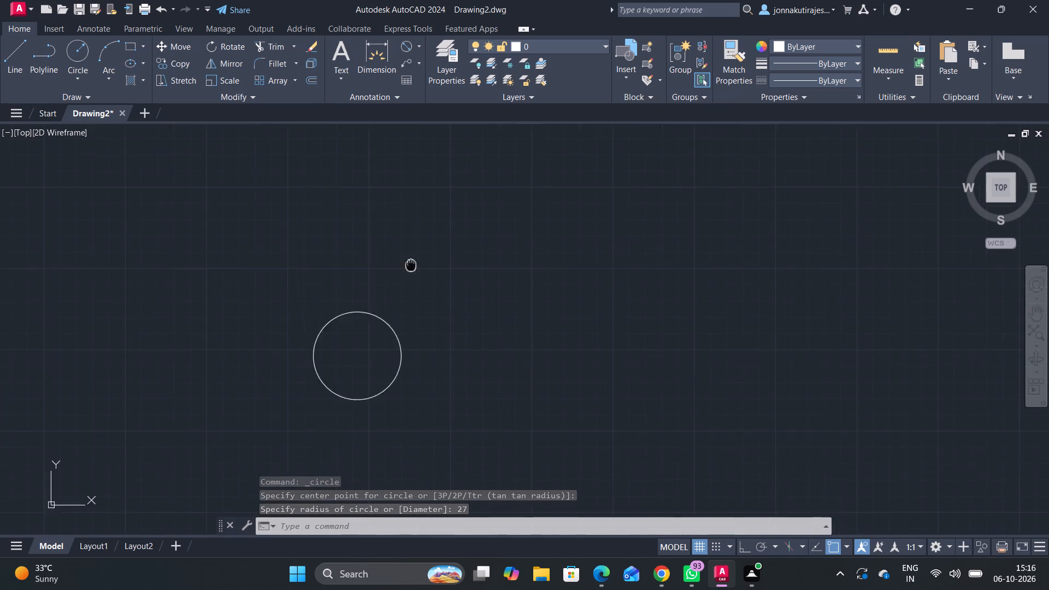
{"action": "middle_click_drag", "start_coordinate": [437, 255], "coordinate": [455, 249]}
{"action": "scroll", "coordinate": [418, 273], "scroll_direction": "up", "scroll_amount": 1}
{"action": "middle_click_drag", "start_coordinate": [448, 256], "coordinate": [493, 225]}
{"action": "key", "text": "space"}
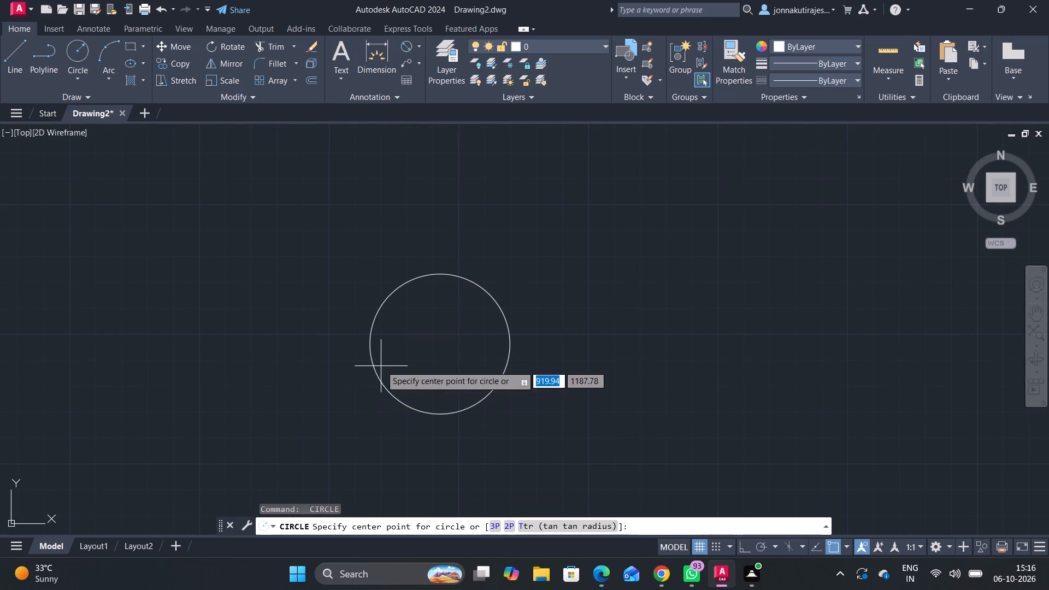
{"action": "left_click", "coordinate": [439, 348]}
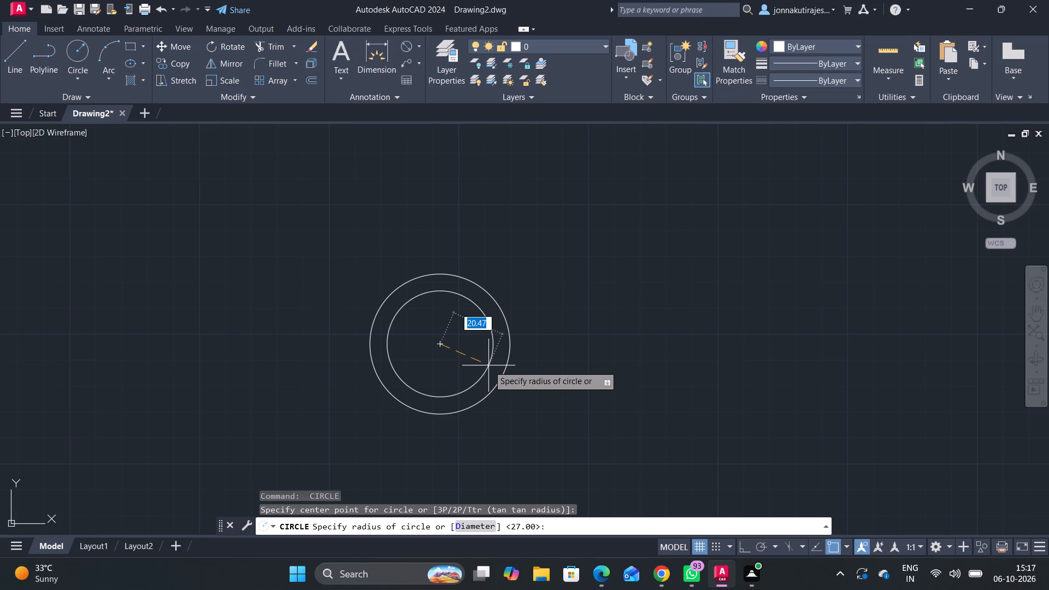
{"action": "type", "text": "14"}
{"action": "key", "text": "Return"}
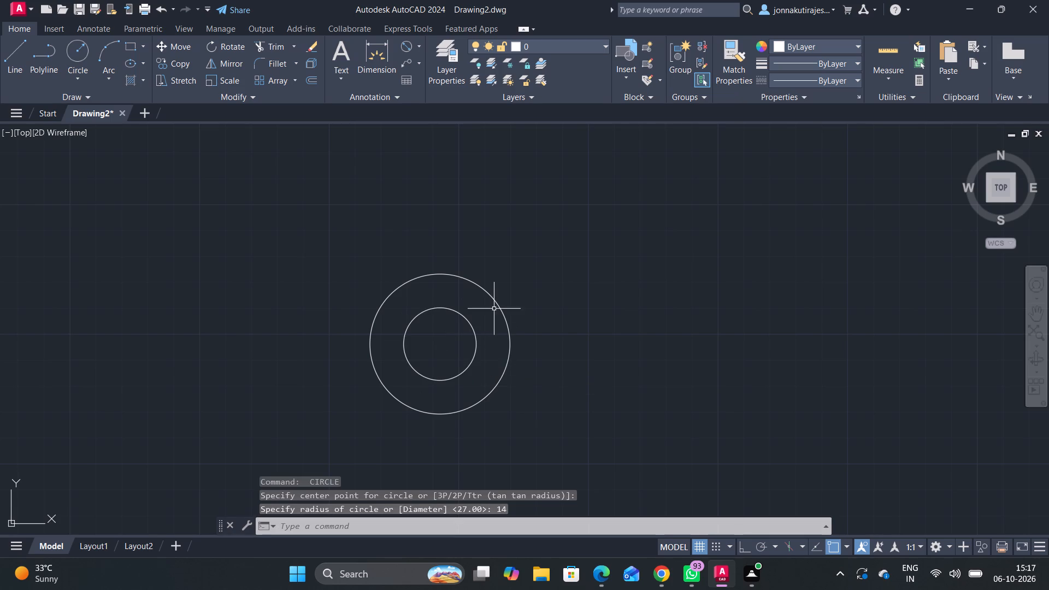
{"action": "key", "text": "Escape"}
Add a diameter dimension to the inner circle, placing its text outside the outer circle at the lower left.
{"action": "left_click", "coordinate": [404, 45]}
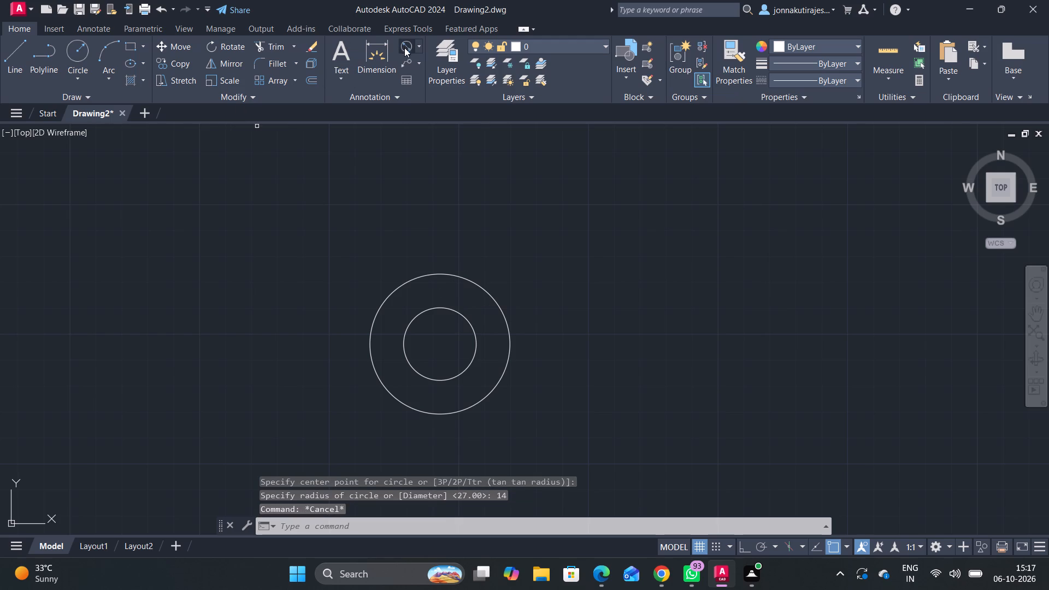
{"action": "left_click", "coordinate": [473, 332]}
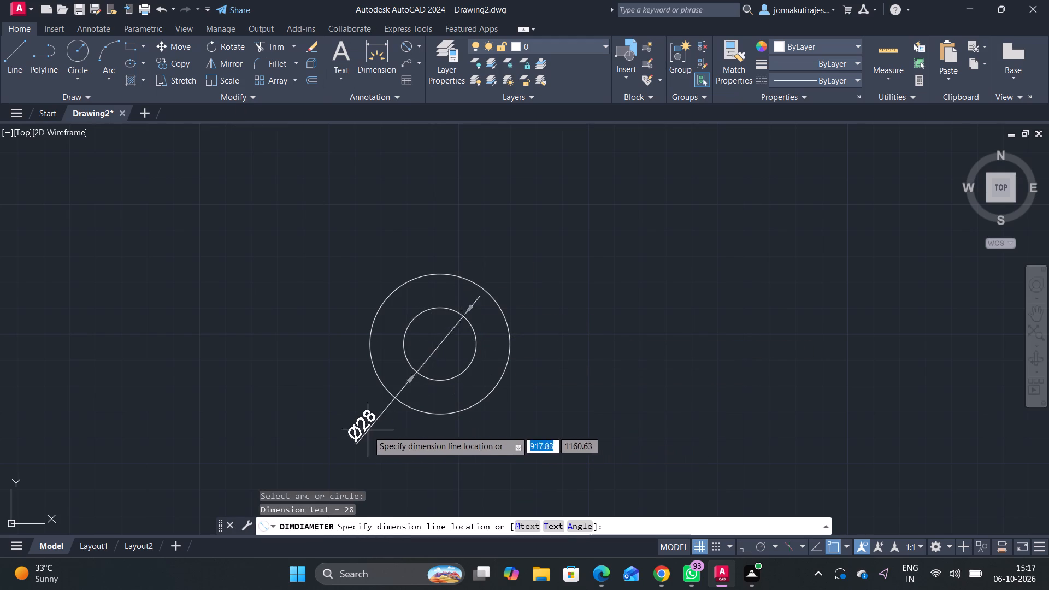
{"action": "left_click", "coordinate": [347, 412]}
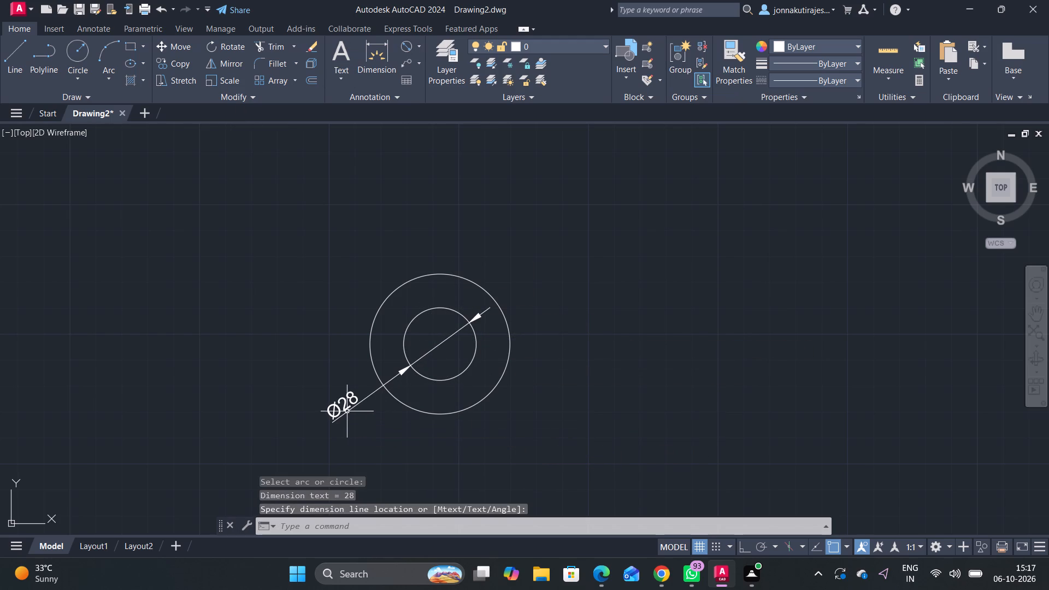
{"action": "key", "text": "Escape"}
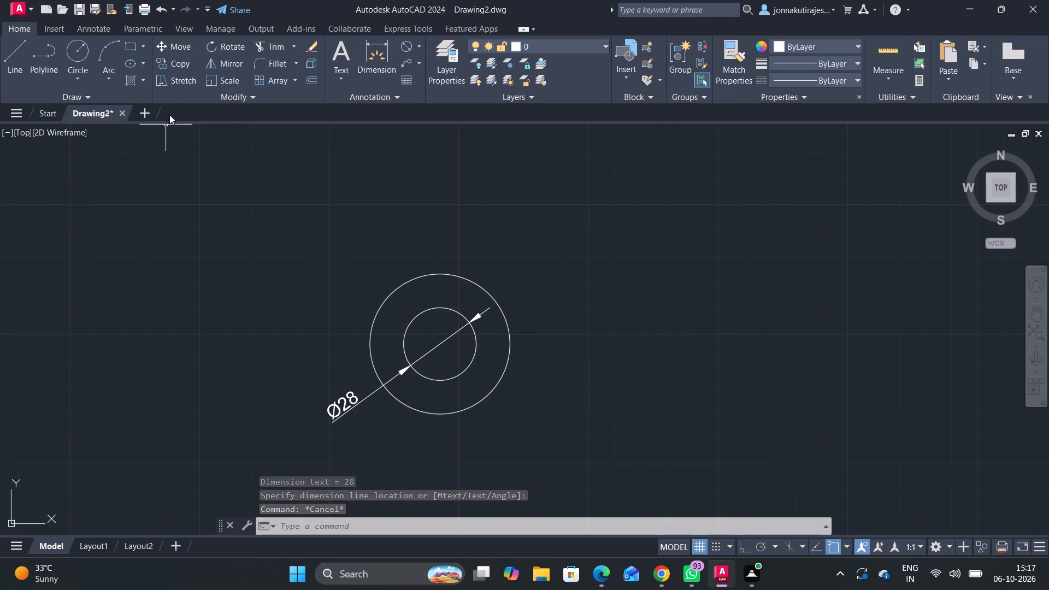
With Ortho turned on, draw a horizontal line 60 long to the right from the circles' centre.
{"action": "left_click", "coordinate": [10, 48]}
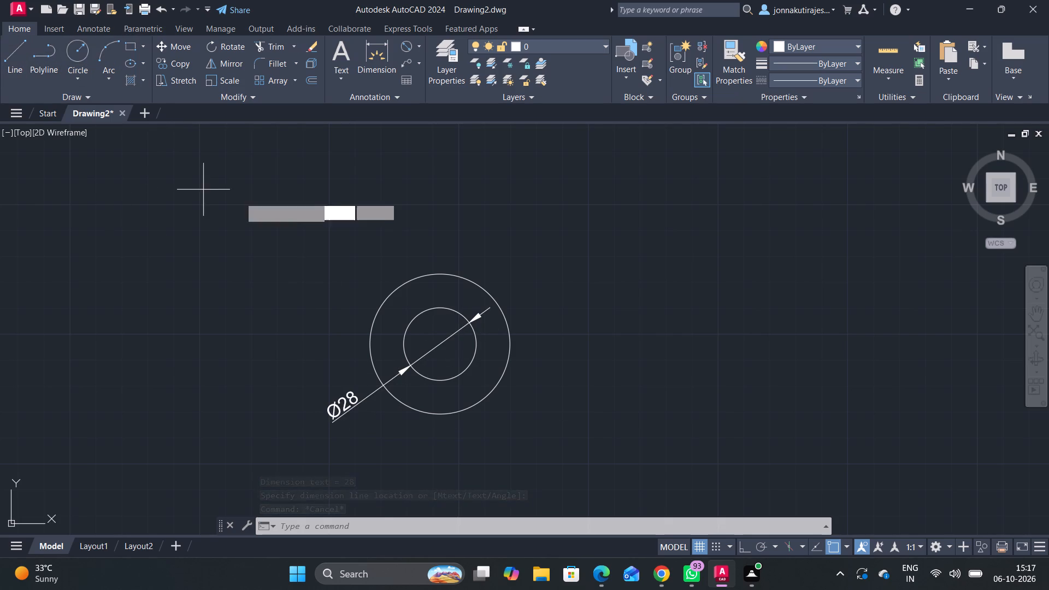
{"action": "left_click", "coordinate": [439, 345]}
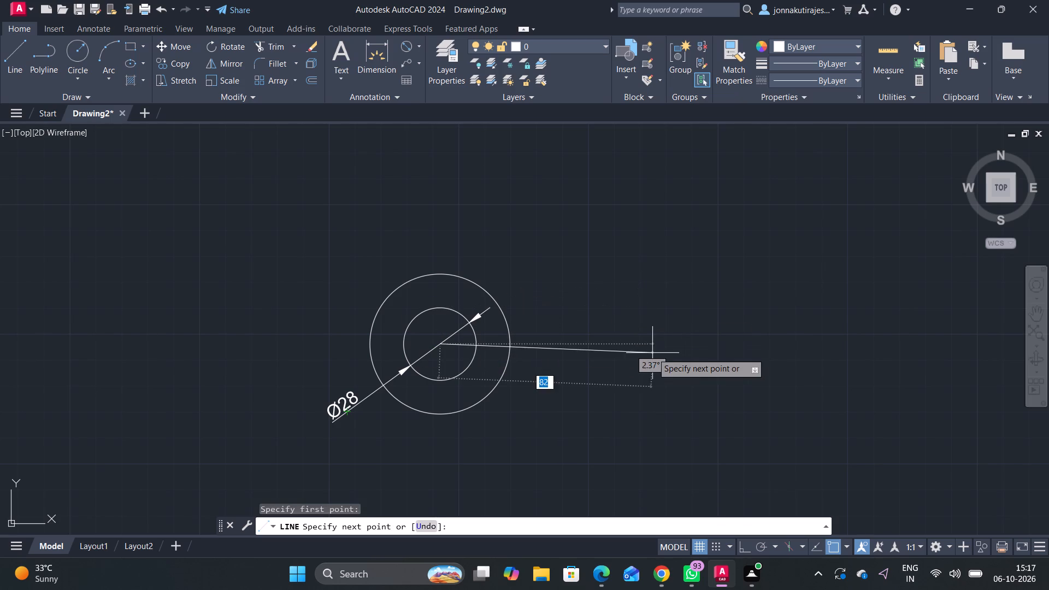
{"action": "left_click", "coordinate": [740, 543]}
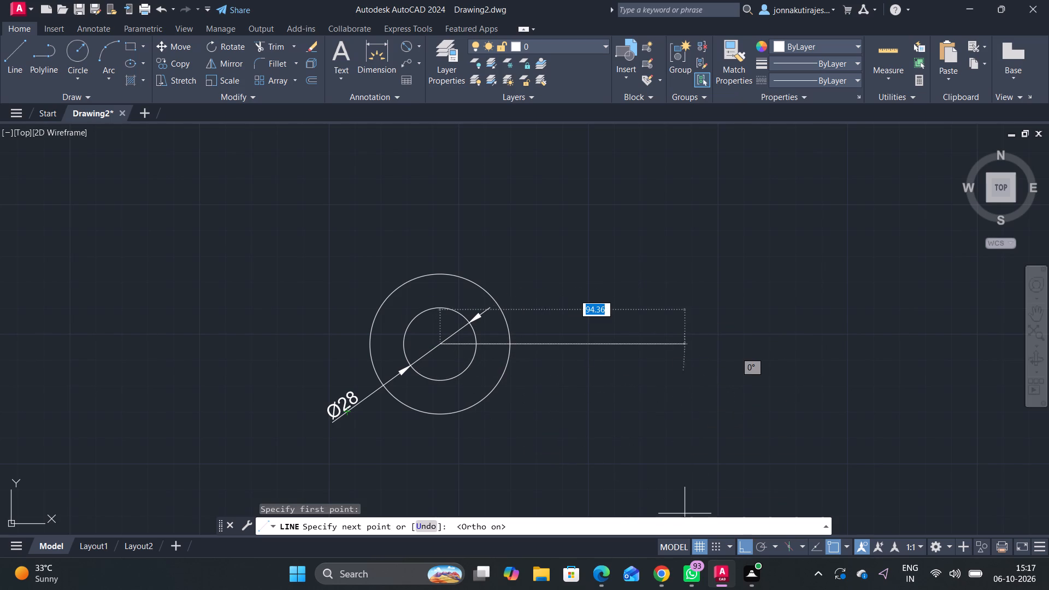
{"action": "type", "text": "60"}
{"action": "key", "text": "Return"}
{"action": "key", "text": "Escape"}
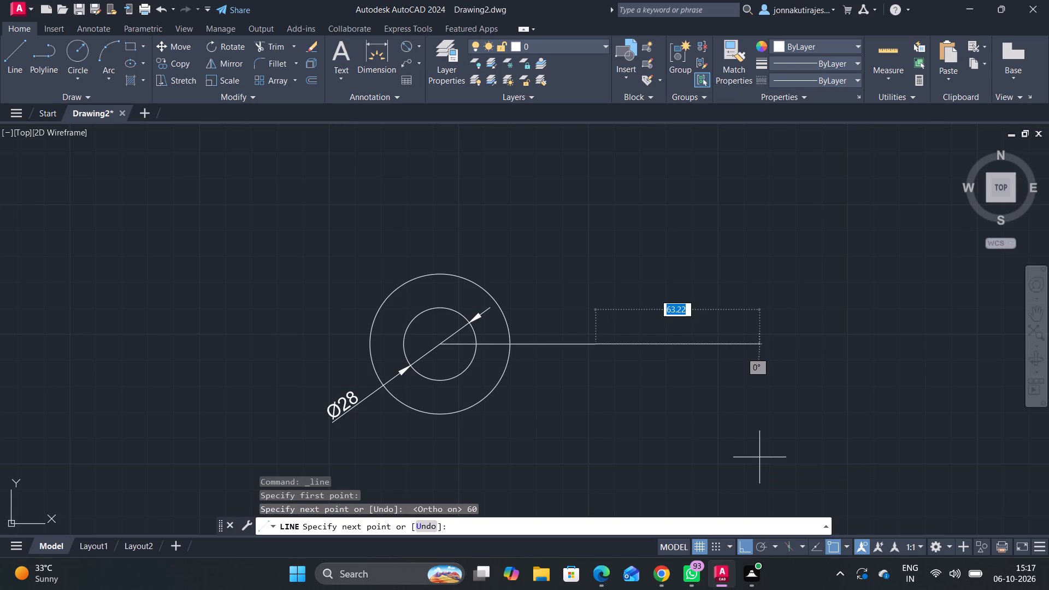
Copy both concentric circles from their centre to the free end of the 60-unit horizontal line.
{"action": "left_click", "coordinate": [461, 371]}
{"action": "left_click", "coordinate": [499, 388]}
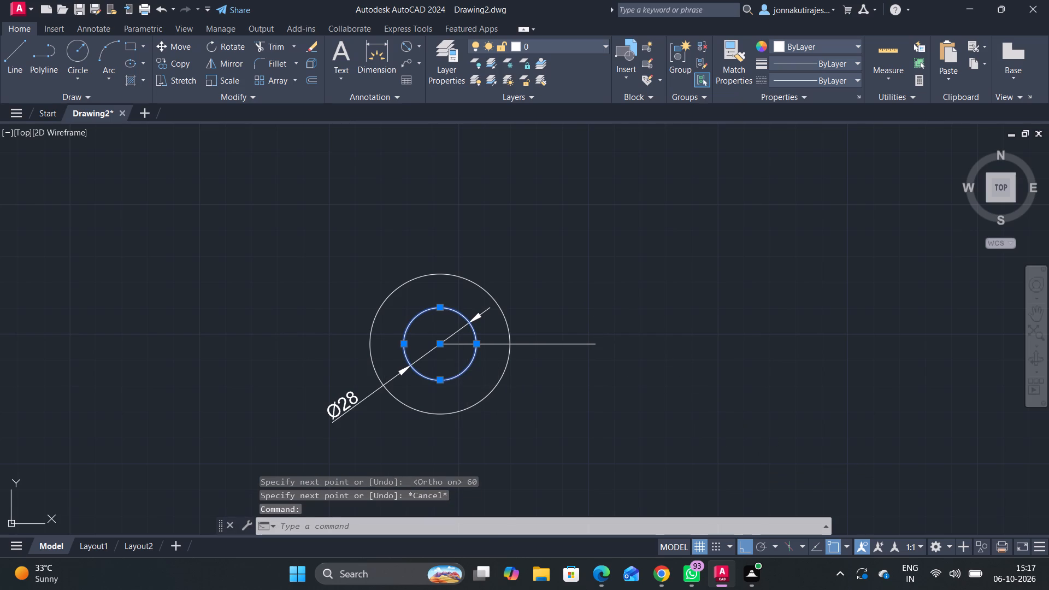
{"action": "left_click", "coordinate": [487, 397]}
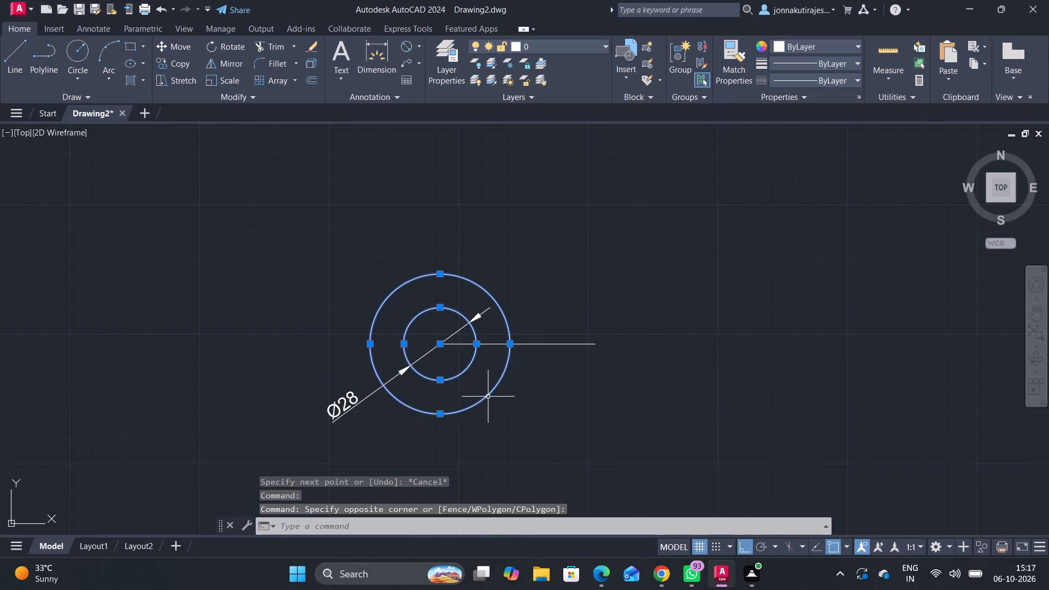
{"action": "key", "text": "c"}
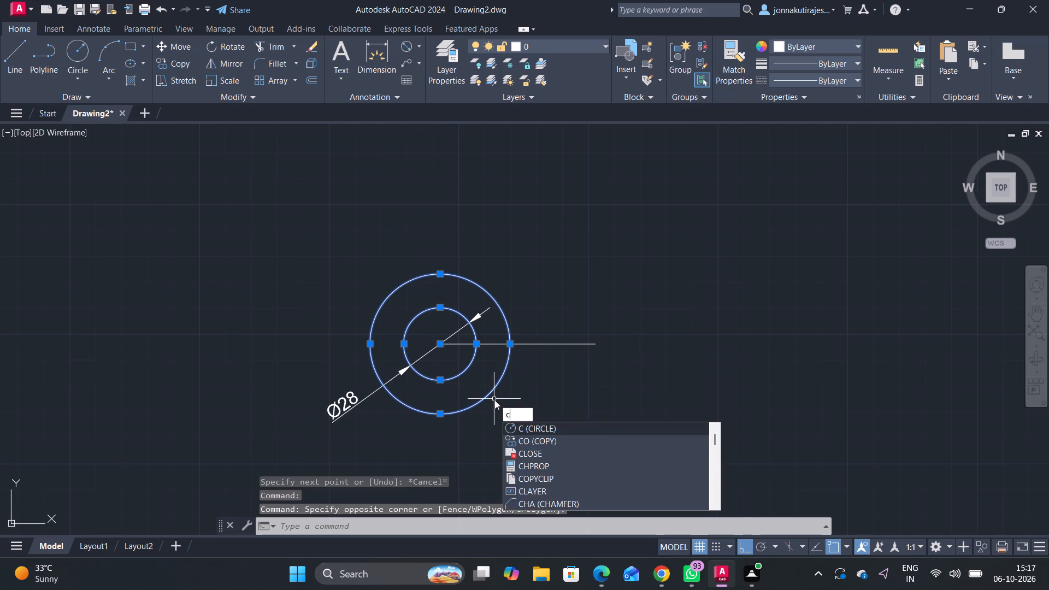
{"action": "key", "text": "o"}
{"action": "key", "text": "Return"}
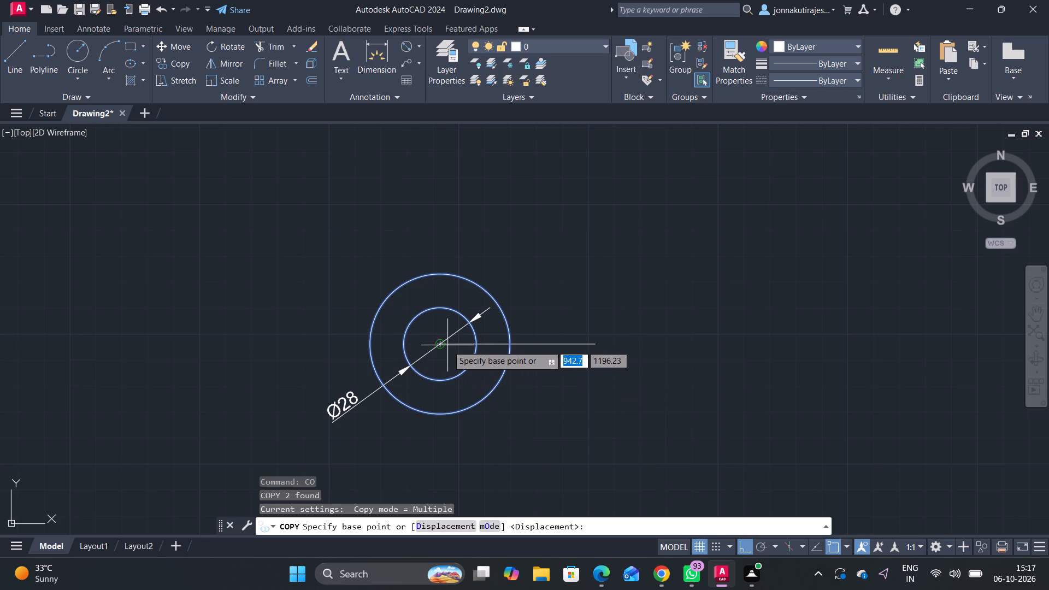
{"action": "left_click", "coordinate": [442, 346]}
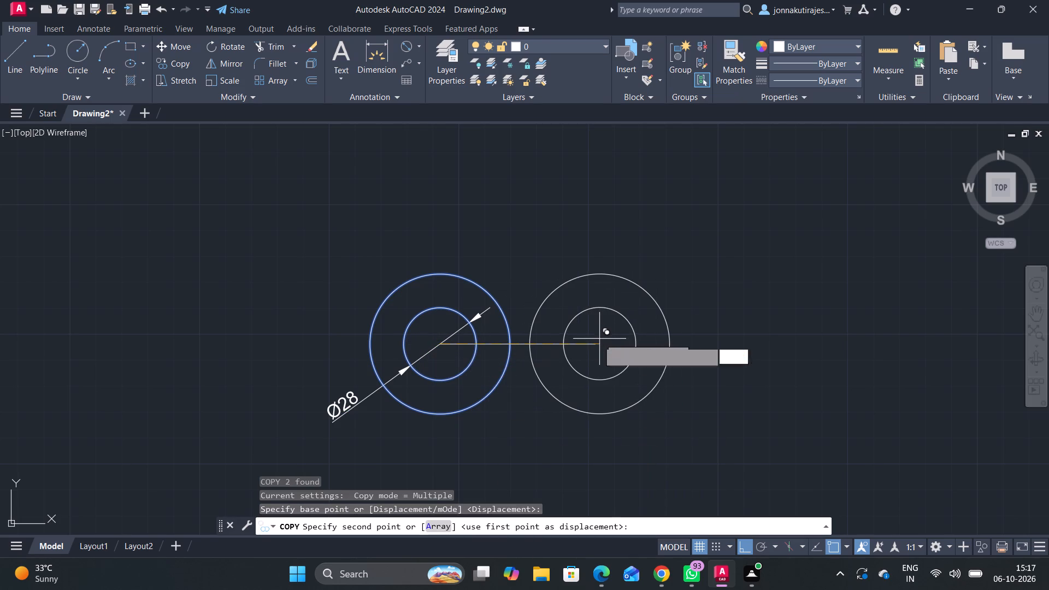
{"action": "left_click", "coordinate": [592, 347]}
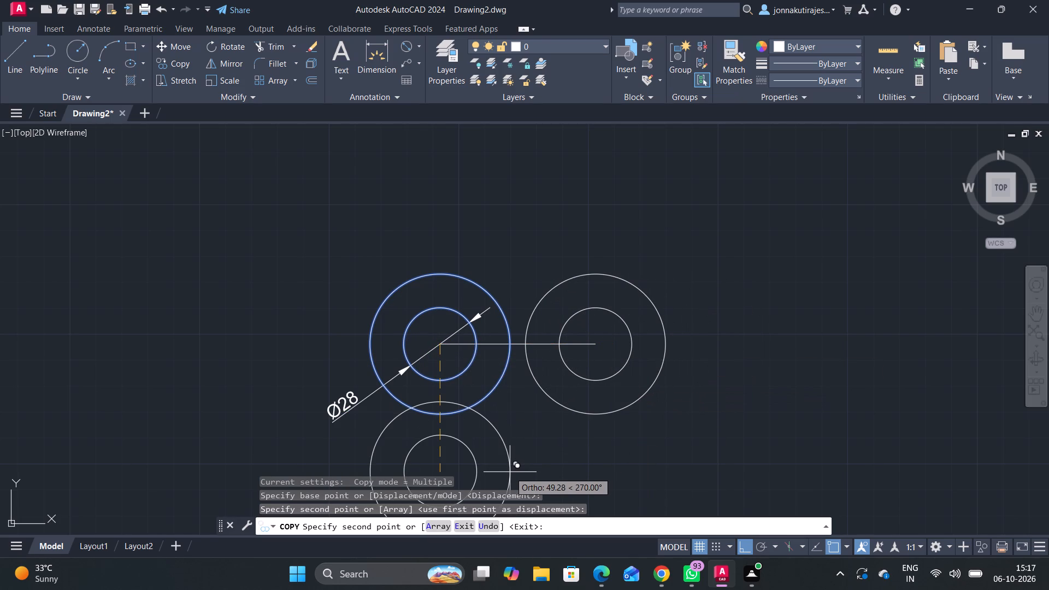
{"action": "key", "text": "Escape"}
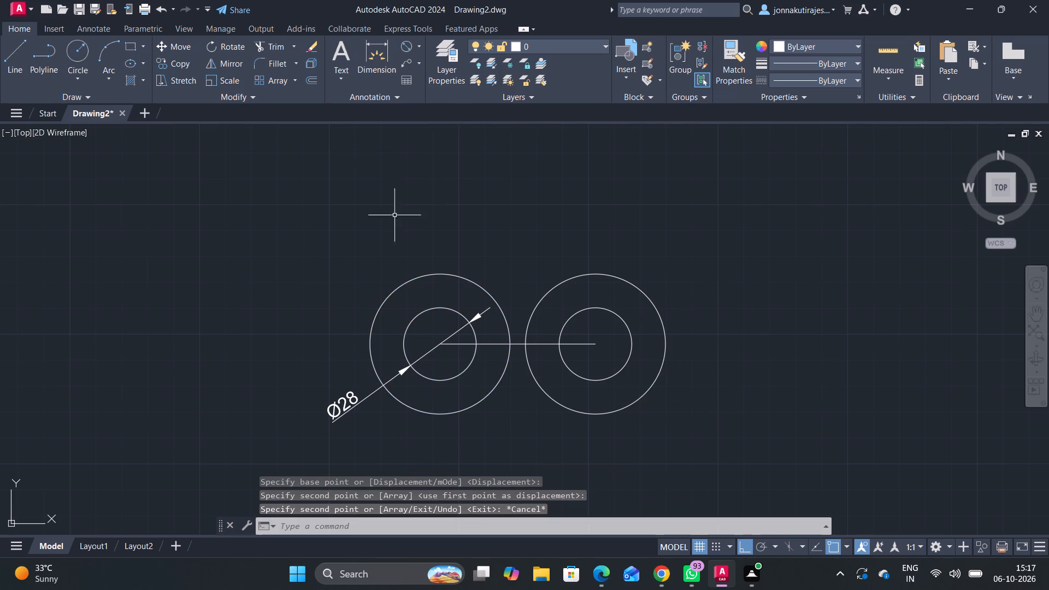
Draw a vertical line 82 long upward from the centre of the original, dimensioned pair of circles.
{"action": "scroll", "coordinate": [491, 270], "scroll_direction": "down", "scroll_amount": 1}
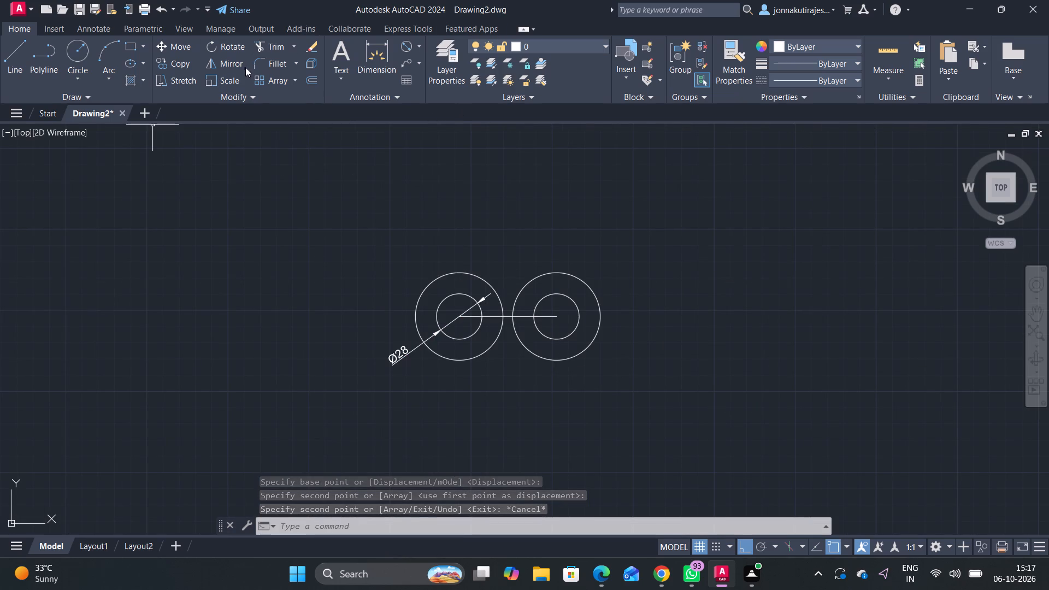
{"action": "left_click", "coordinate": [14, 61]}
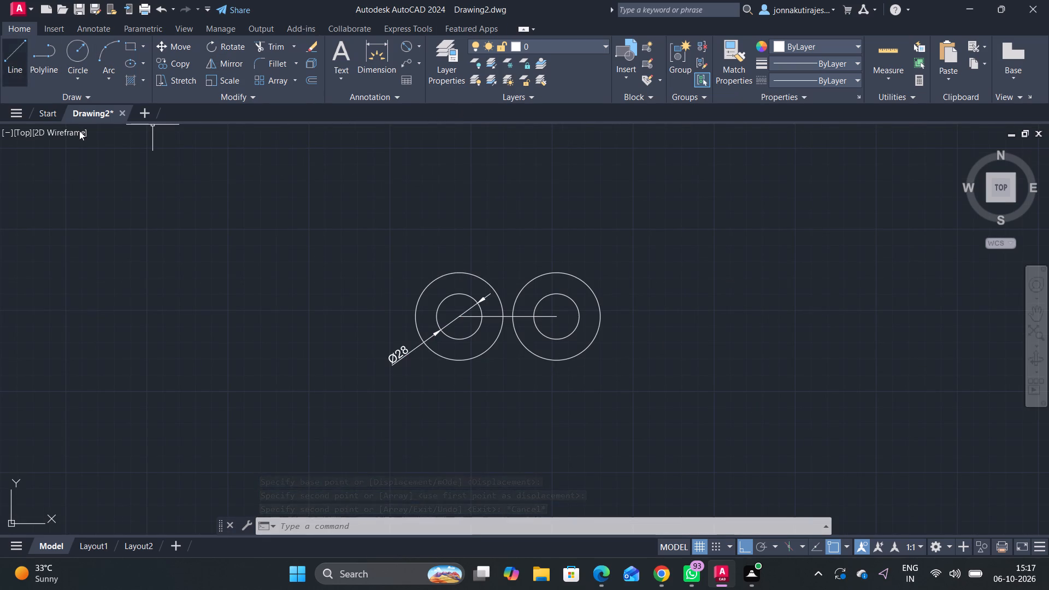
{"action": "middle_click_drag", "start_coordinate": [446, 285], "coordinate": [462, 322]}
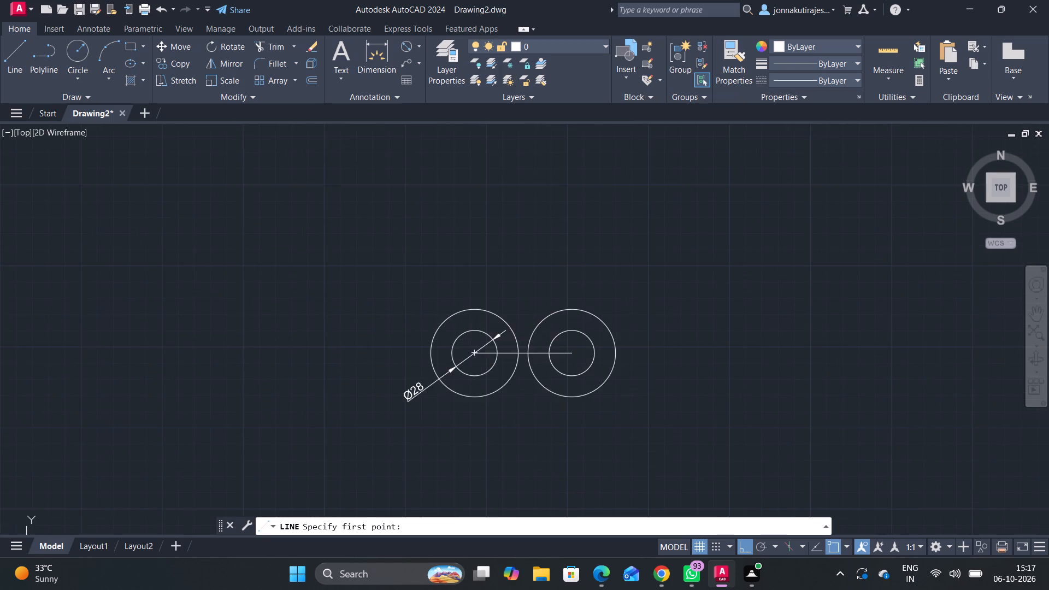
{"action": "scroll", "coordinate": [485, 310], "scroll_direction": "up", "scroll_amount": 1}
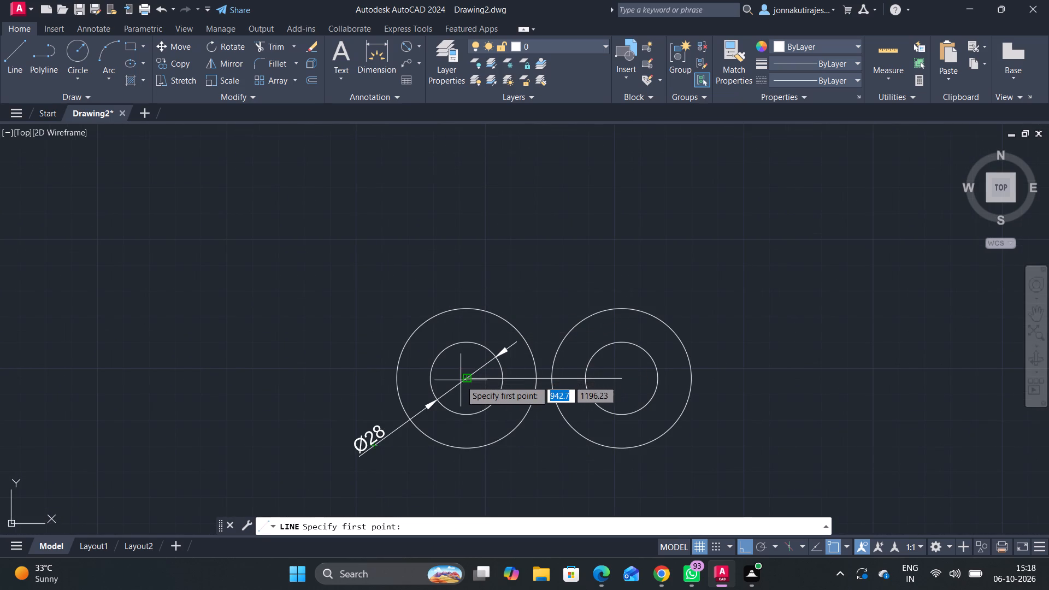
{"action": "left_click", "coordinate": [463, 380]}
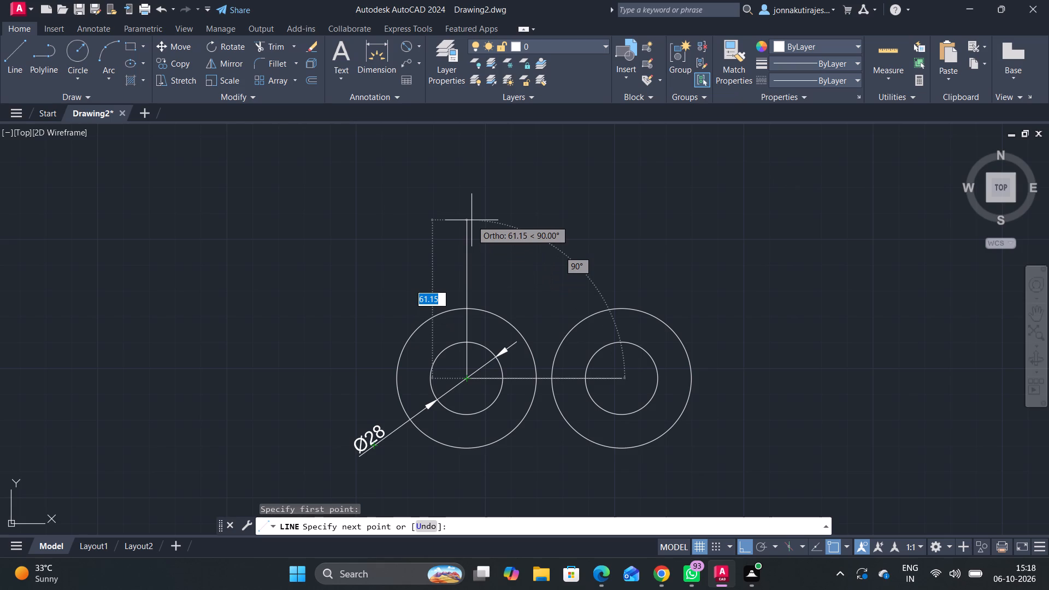
{"action": "type", "text": "82"}
{"action": "key", "text": "Return"}
{"action": "key", "text": "Escape"}
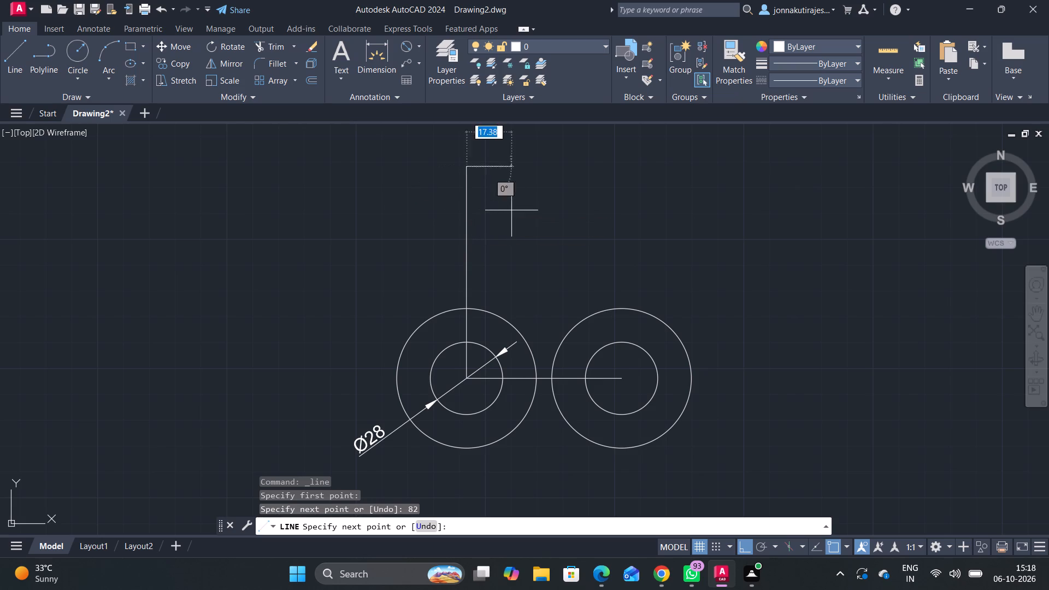
Copy the second pair of concentric circles from their centre to the upper end of the 82-unit vertical line.
{"action": "left_click", "coordinate": [657, 297]}
{"action": "left_click", "coordinate": [620, 356]}
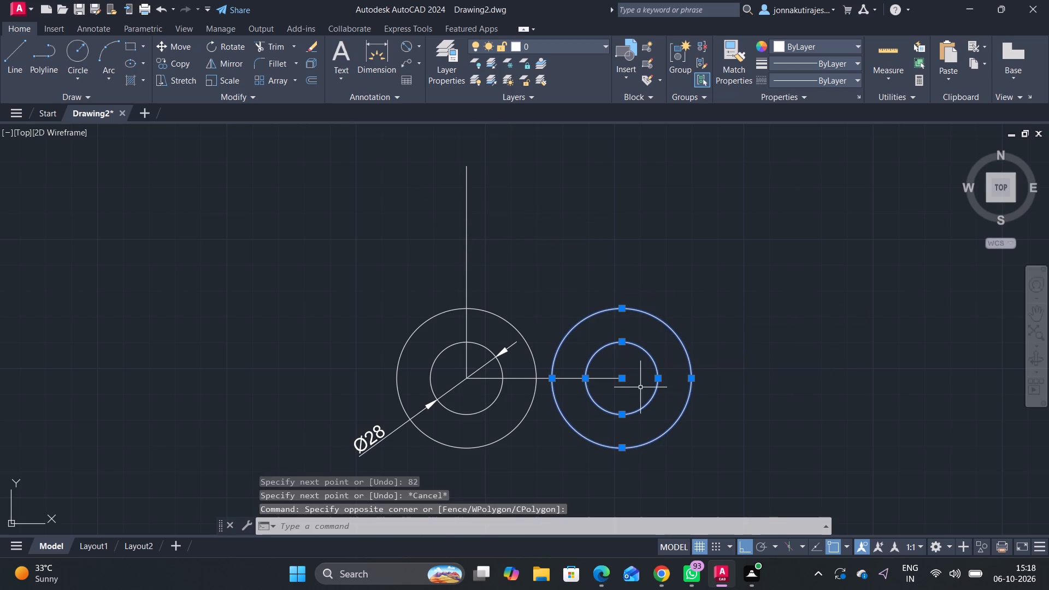
{"action": "key", "text": "c"}
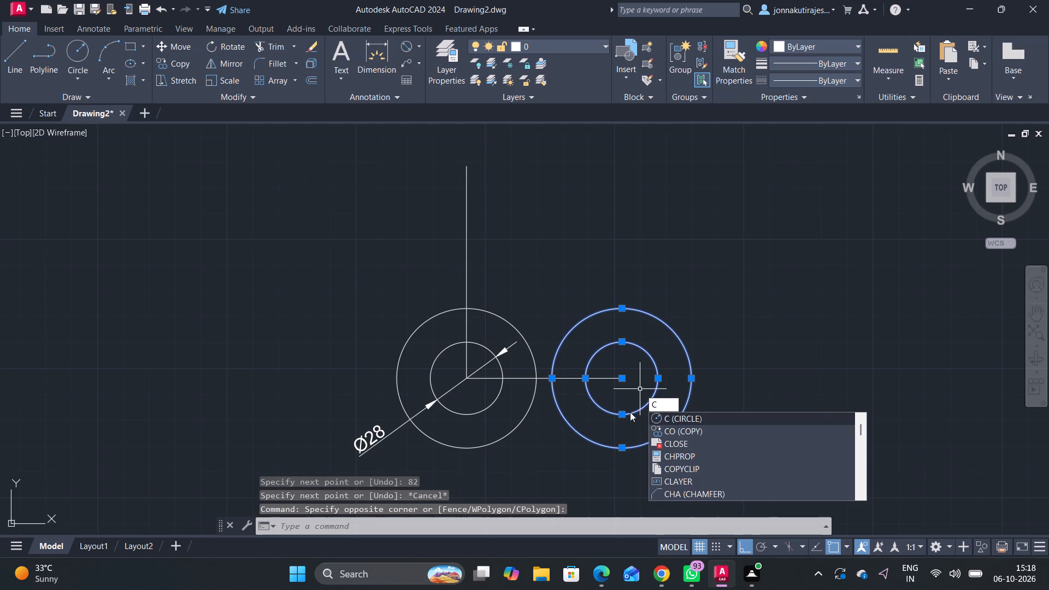
{"action": "left_click", "coordinate": [674, 428]}
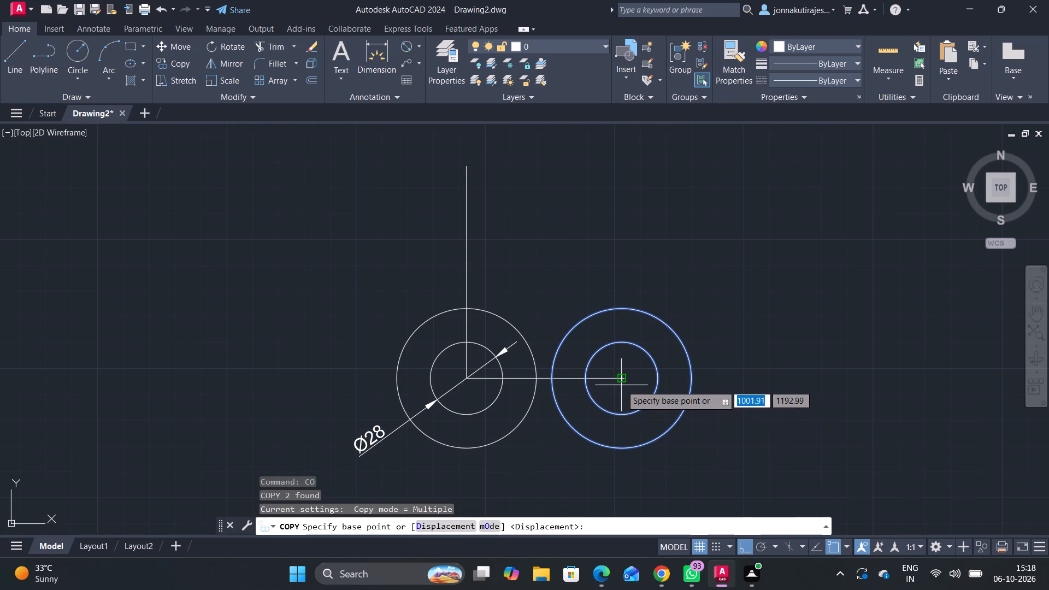
{"action": "left_click", "coordinate": [621, 380]}
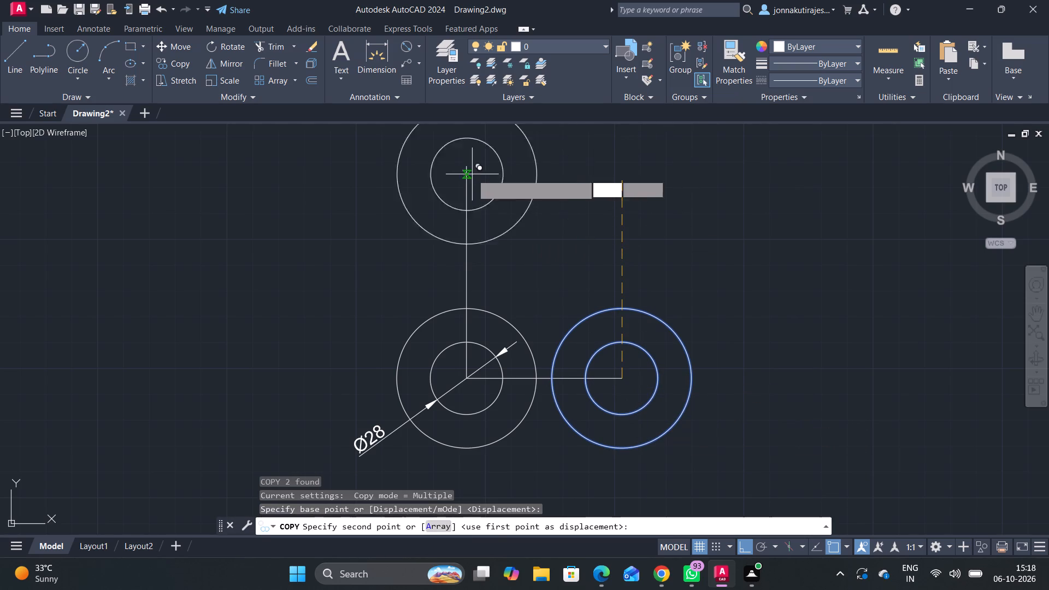
{"action": "left_click", "coordinate": [465, 167]}
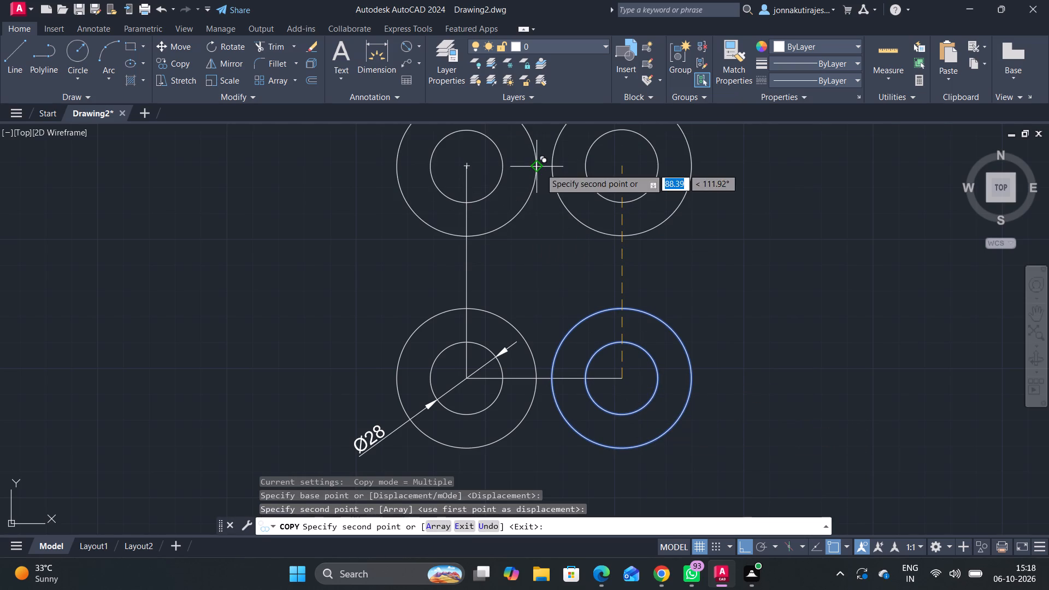
{"action": "key", "text": "Escape"}
Add a linear dimension between the centres of the two lower circle pairs, placing it below the circles.
{"action": "left_click", "coordinate": [377, 49]}
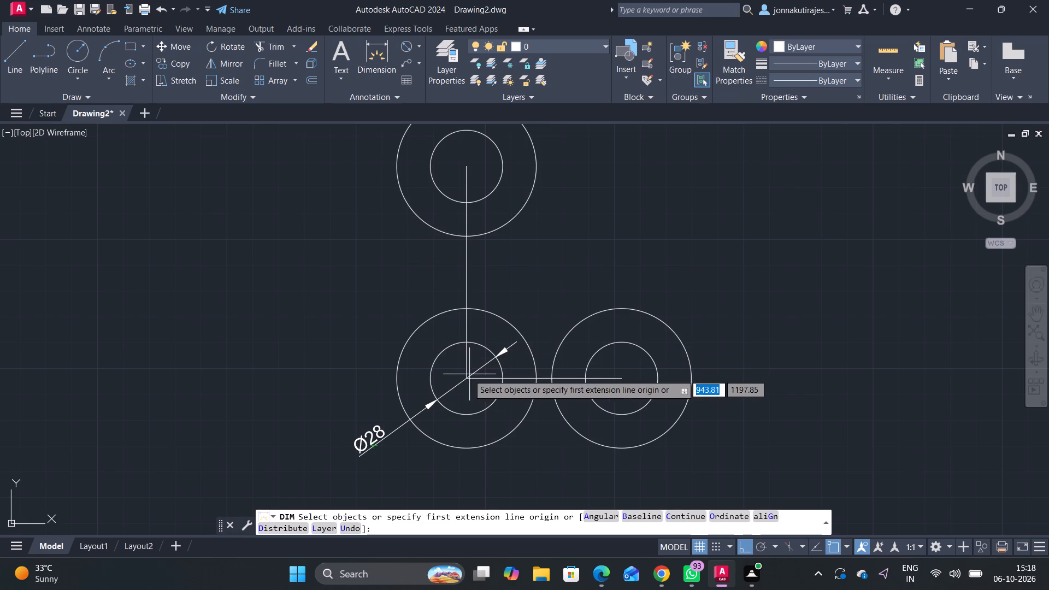
{"action": "scroll", "coordinate": [472, 373], "scroll_direction": "up", "scroll_amount": 4}
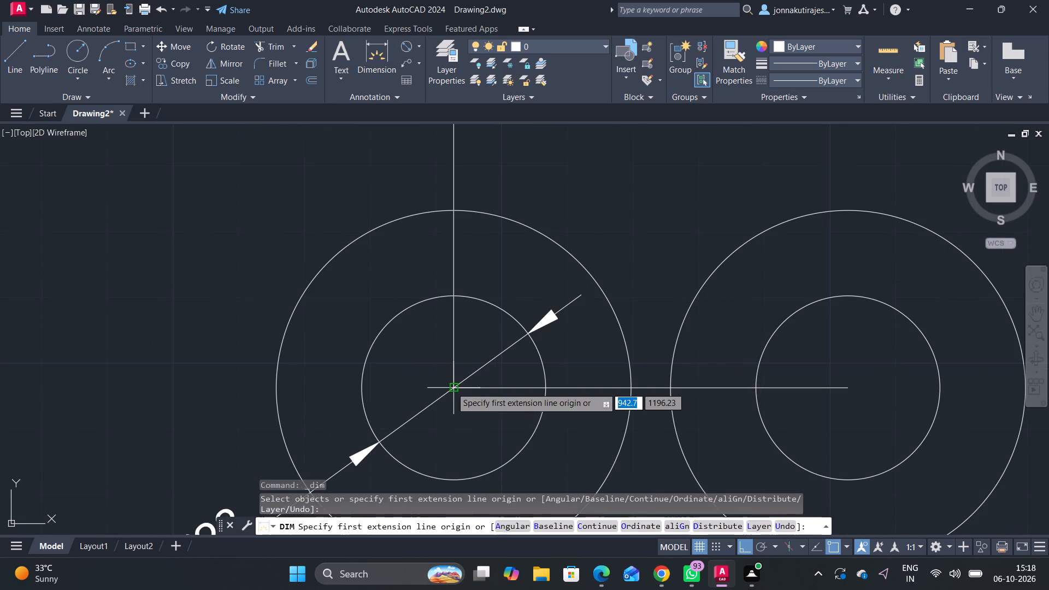
{"action": "left_click", "coordinate": [451, 387]}
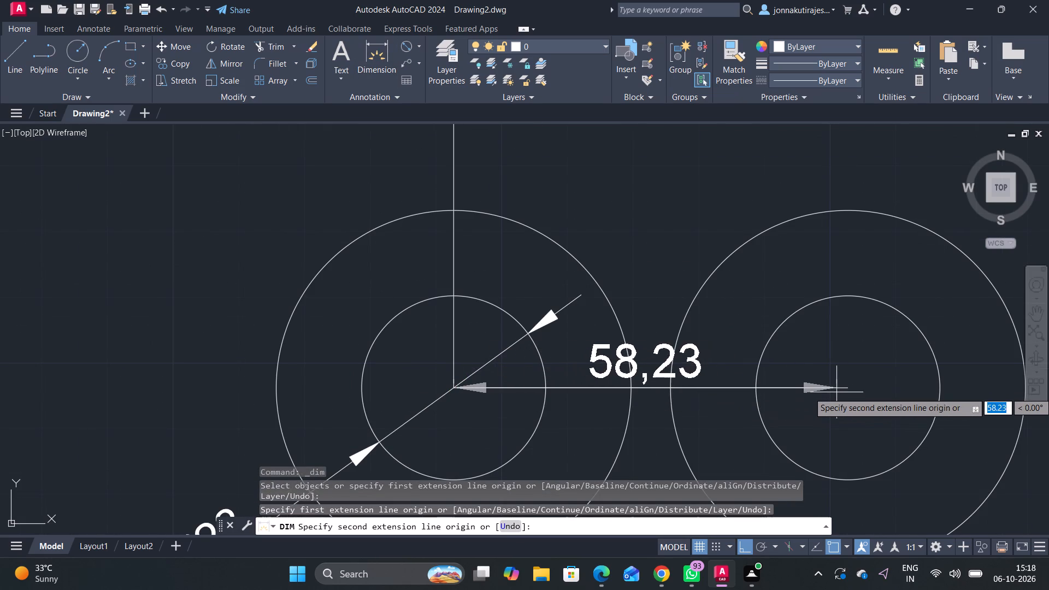
{"action": "left_click", "coordinate": [848, 388]}
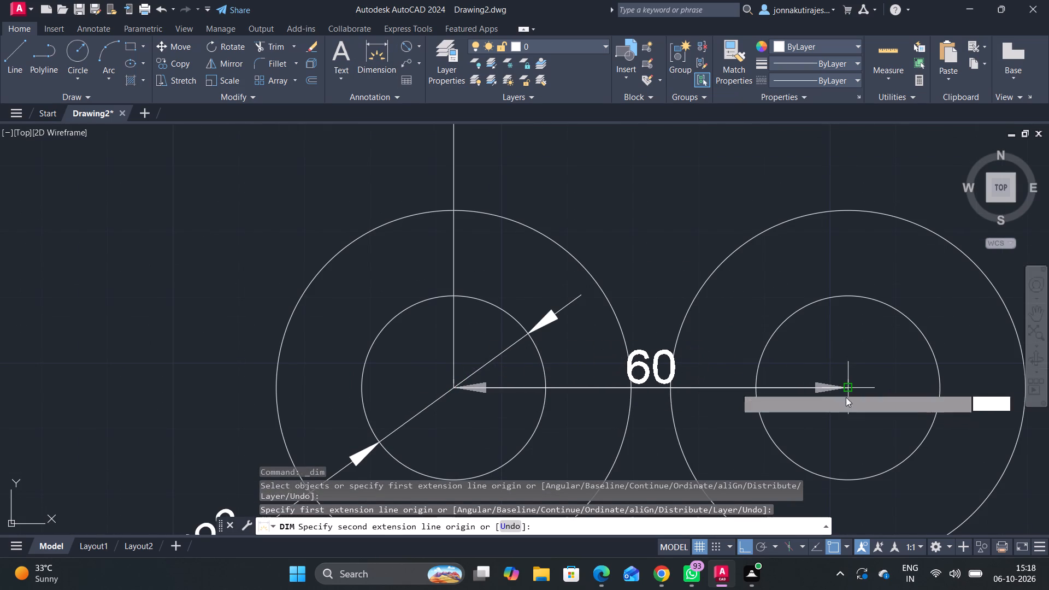
{"action": "scroll", "coordinate": [812, 440], "scroll_direction": "down", "scroll_amount": 2}
{"action": "middle_click_drag", "start_coordinate": [812, 433], "coordinate": [810, 346]}
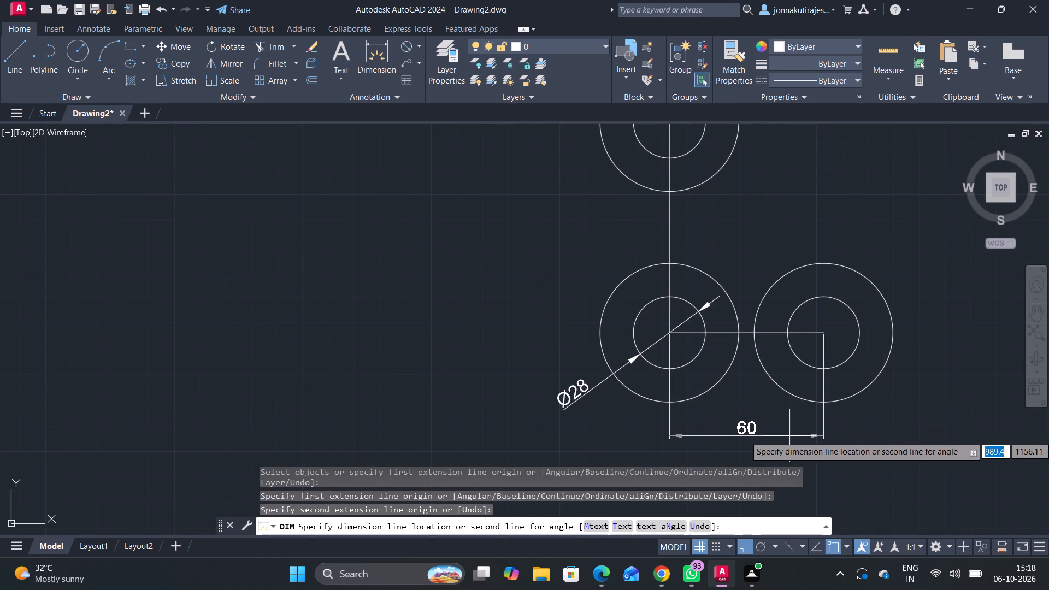
{"action": "left_click", "coordinate": [789, 436]}
{"action": "key", "text": "Escape"}
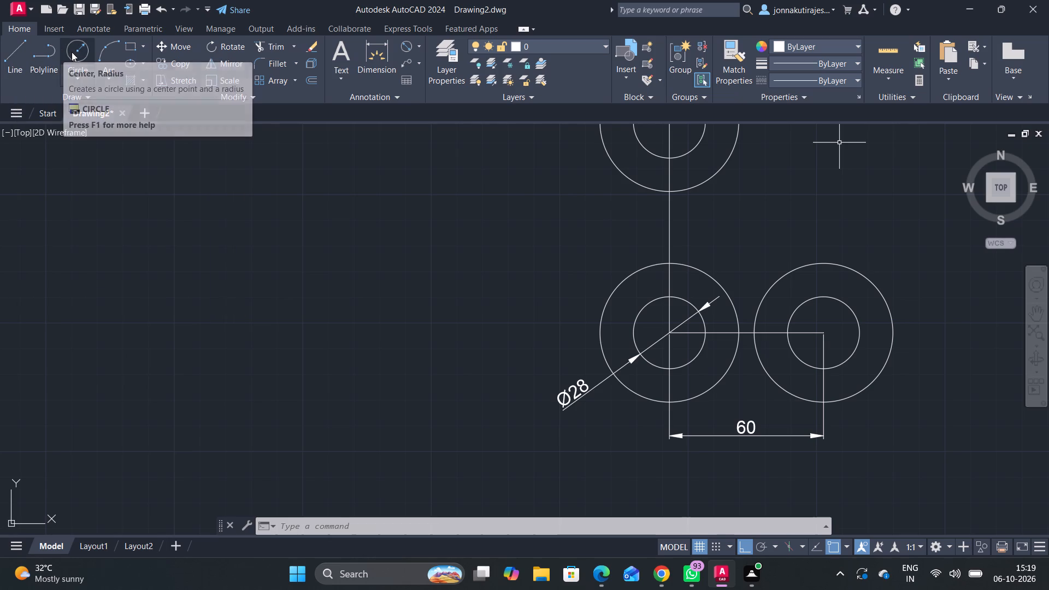
Draw a vertical line 40 long upward from the midpoint of the horizontal line joining the two lower circle centres.
{"action": "left_click", "coordinate": [17, 55]}
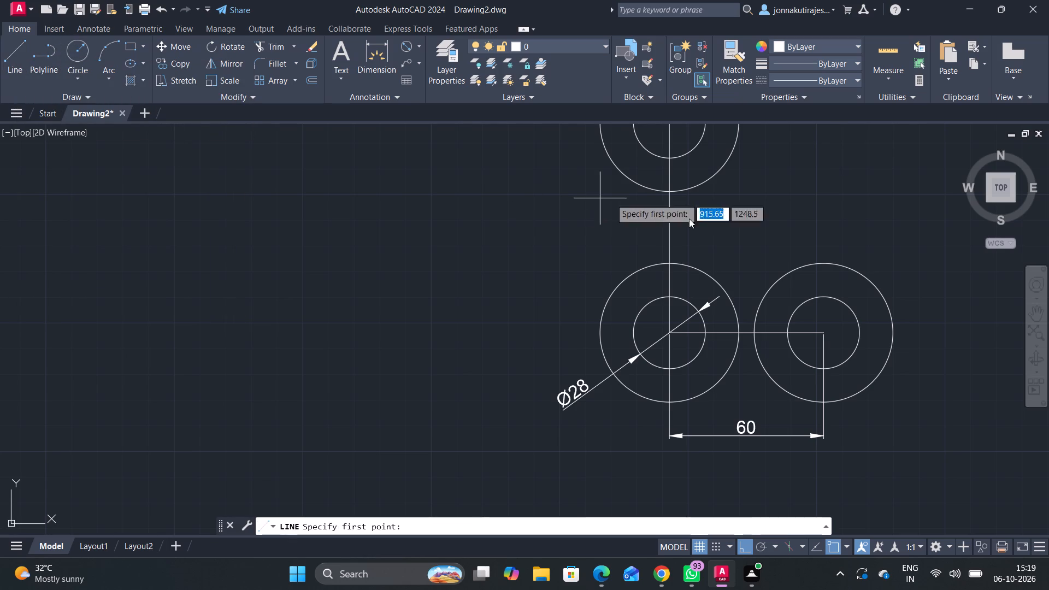
{"action": "left_click", "coordinate": [750, 333]}
{"action": "type", "text": "40"}
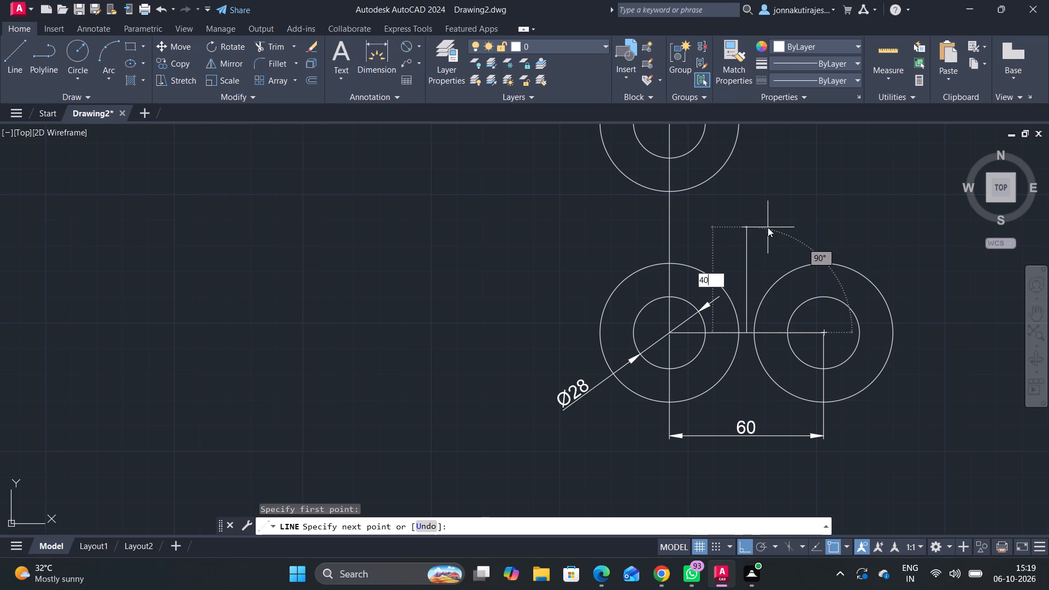
{"action": "key", "text": "Return"}
{"action": "key", "text": "space"}
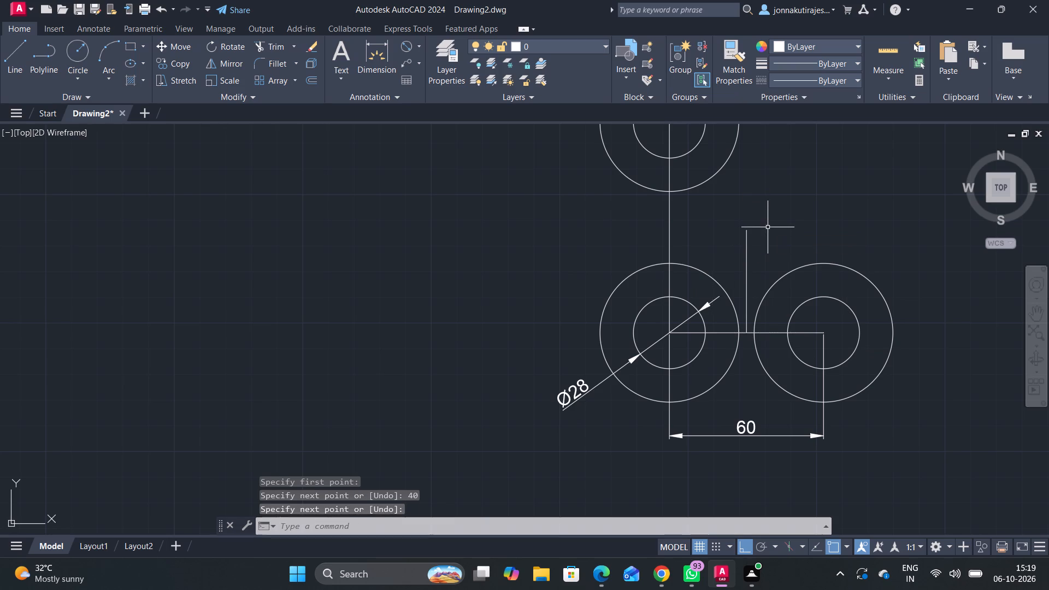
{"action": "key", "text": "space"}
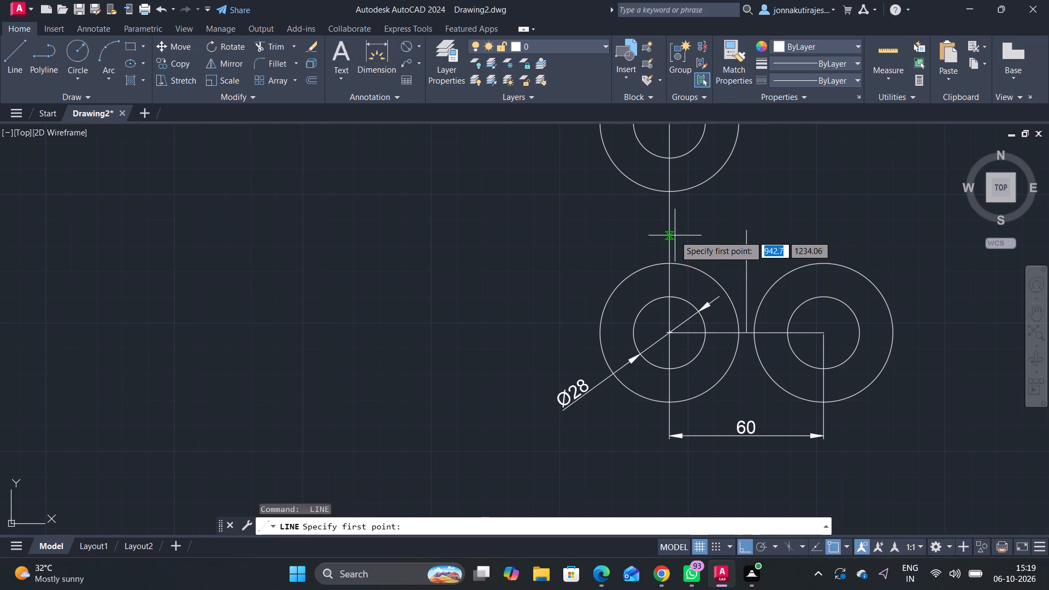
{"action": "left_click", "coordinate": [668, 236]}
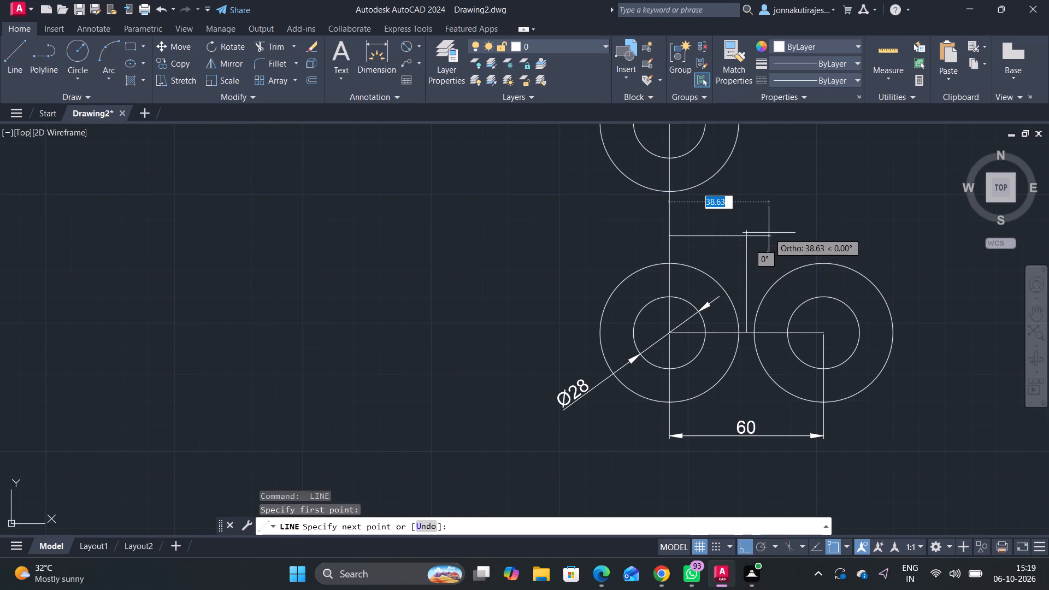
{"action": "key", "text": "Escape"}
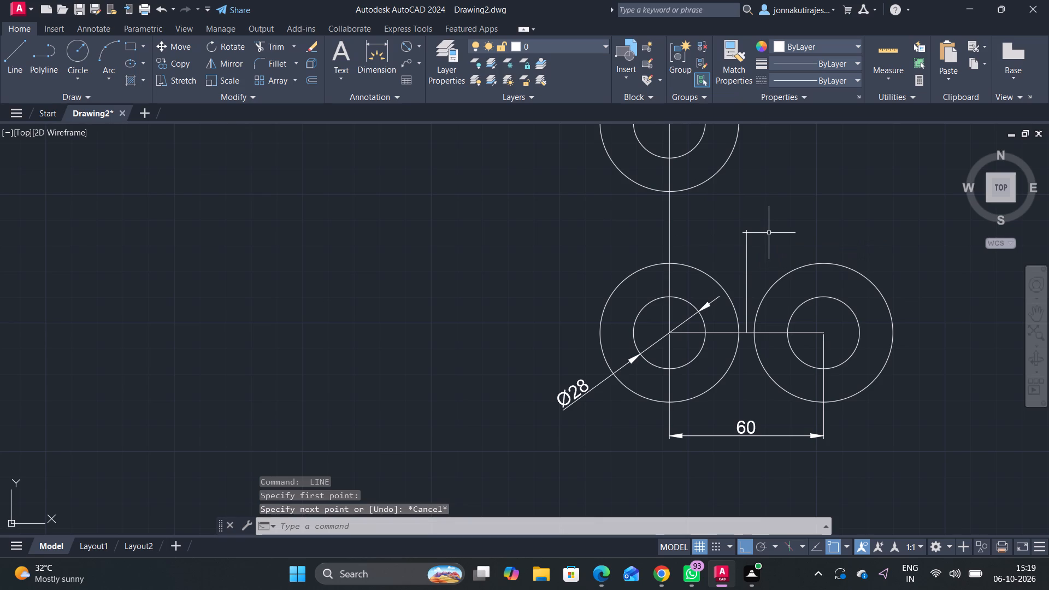
Draw a horizontal line 22 long to the left from the upper end of the 40-unit vertical line.
{"action": "key", "text": "space"}
{"action": "left_click", "coordinate": [746, 229]}
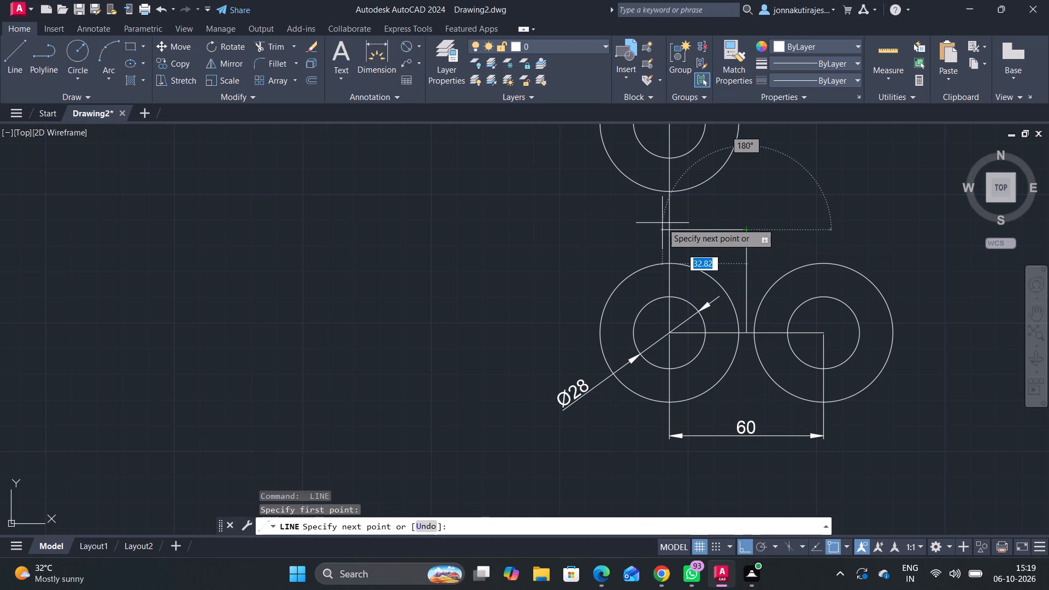
{"action": "type", "text": "22"}
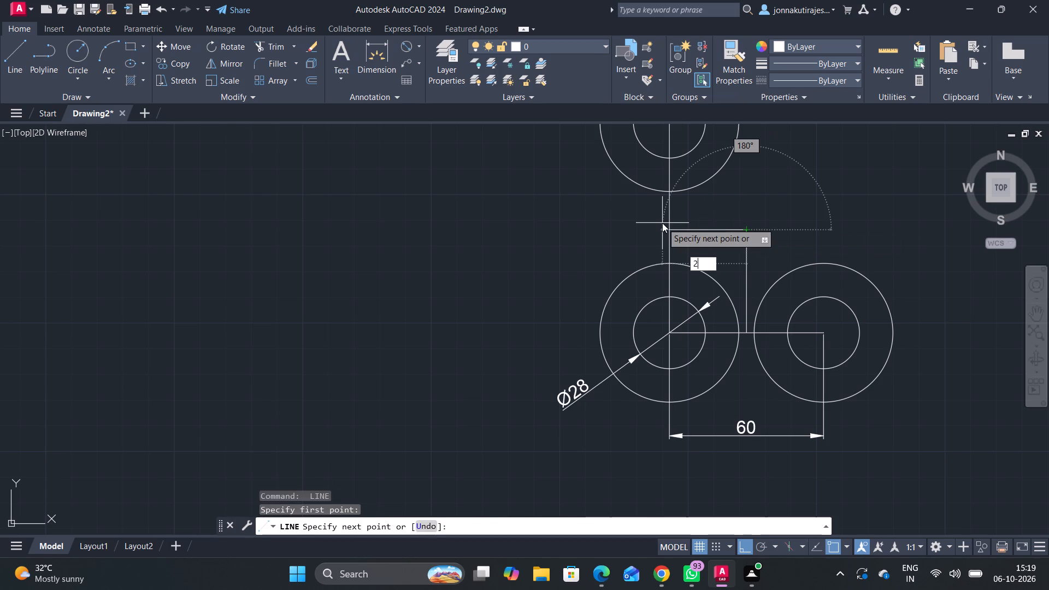
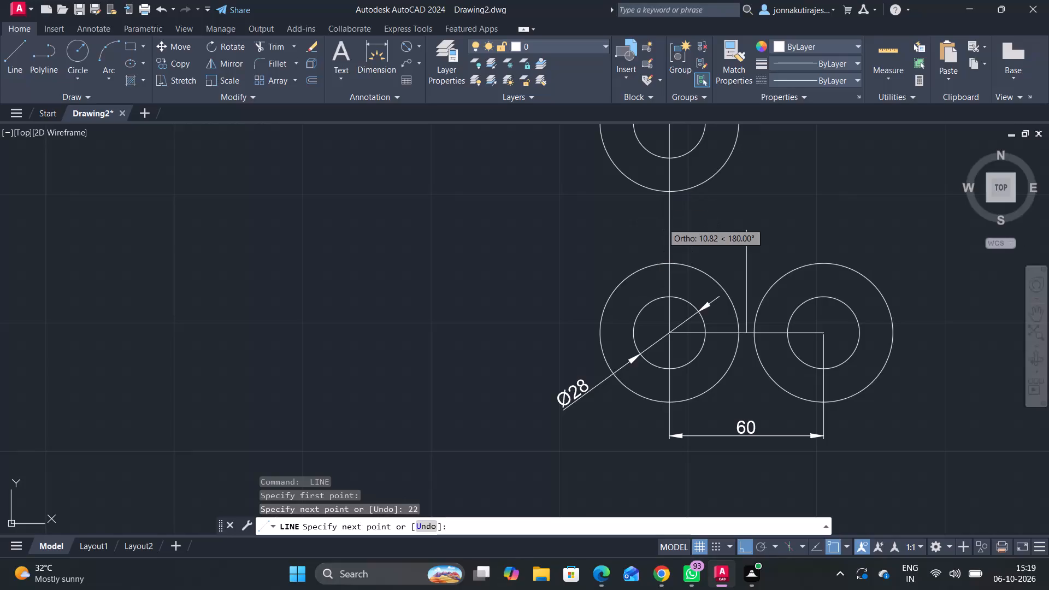
Undo the 22-unit horizontal line and erase the 40-unit vertical line standing between the two lower circle pairs.
{"action": "key", "text": "ctrl+z"}
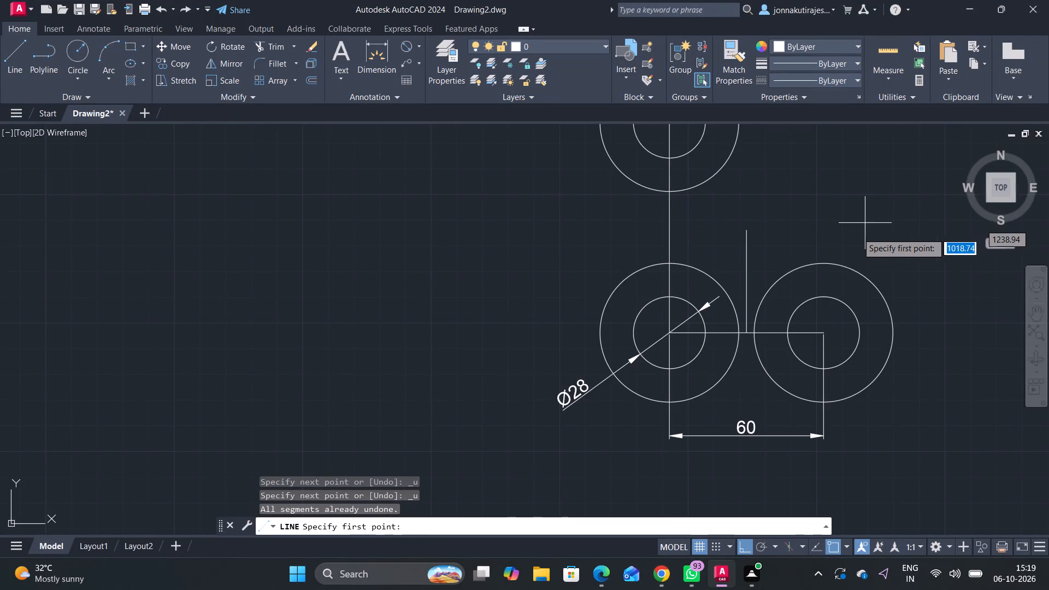
{"action": "left_click", "coordinate": [744, 236]}
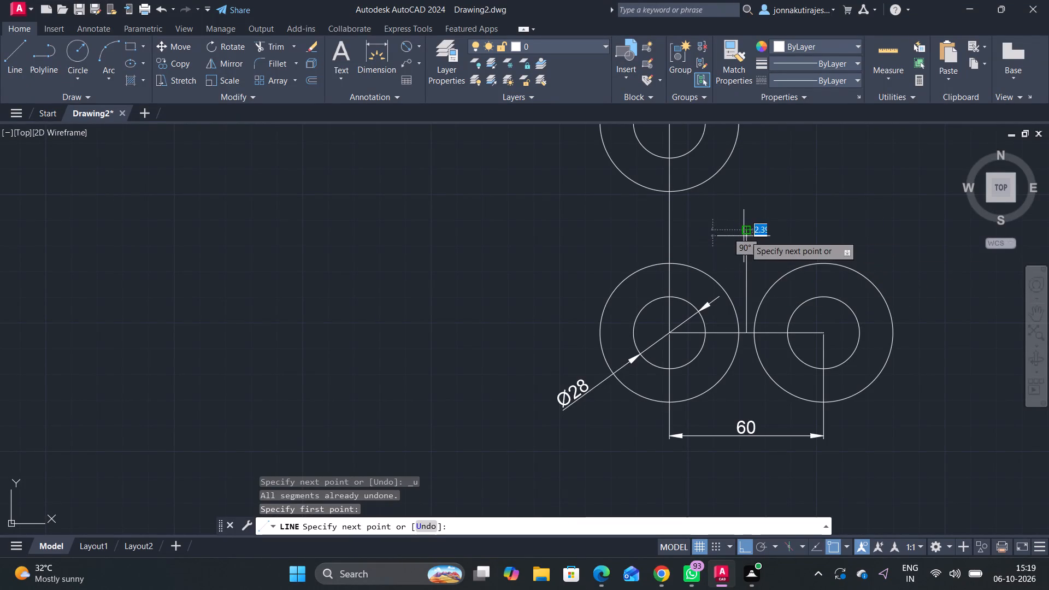
{"action": "key", "text": "Escape"}
{"action": "key", "text": "Escape"}
{"action": "left_click", "coordinate": [761, 237]}
{"action": "left_click", "coordinate": [717, 259]}
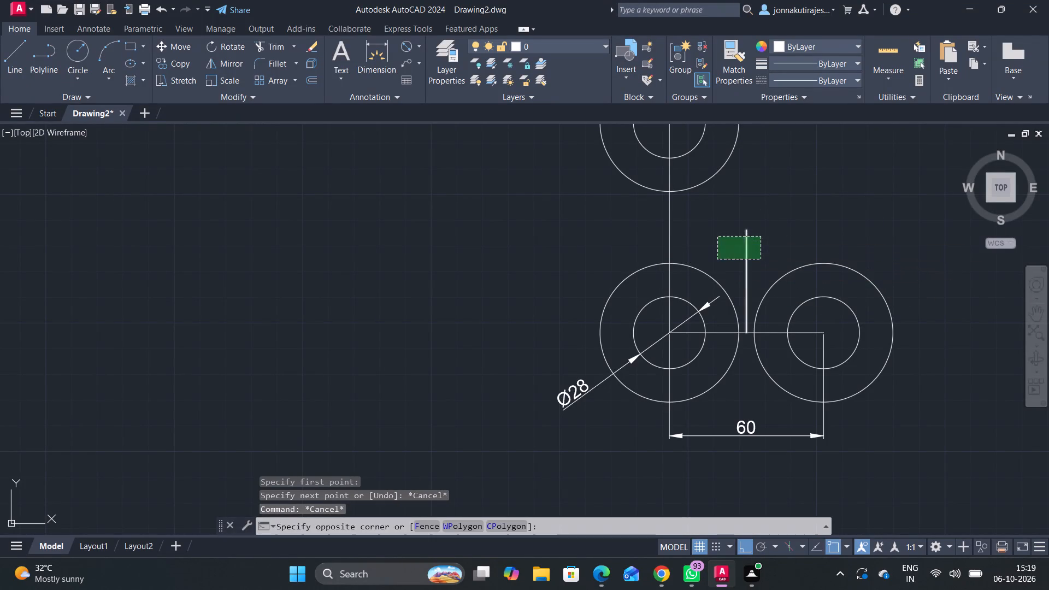
{"action": "key", "text": "Delete"}
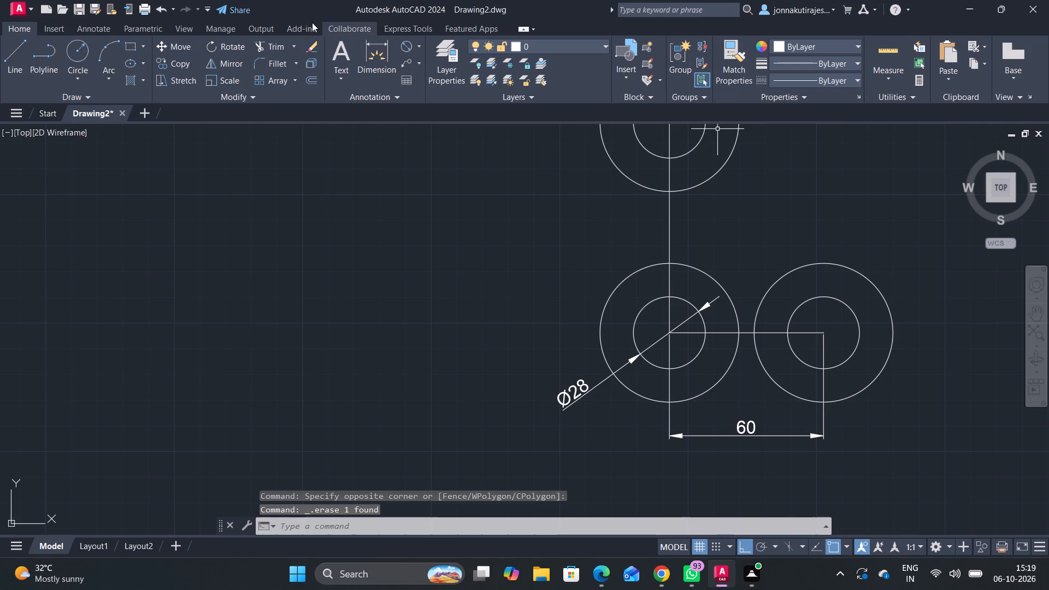
Draw a line from the lower-left circle centre 40 units straight up and continue it 22 units horizontally to the right.
{"action": "left_click", "coordinate": [19, 61]}
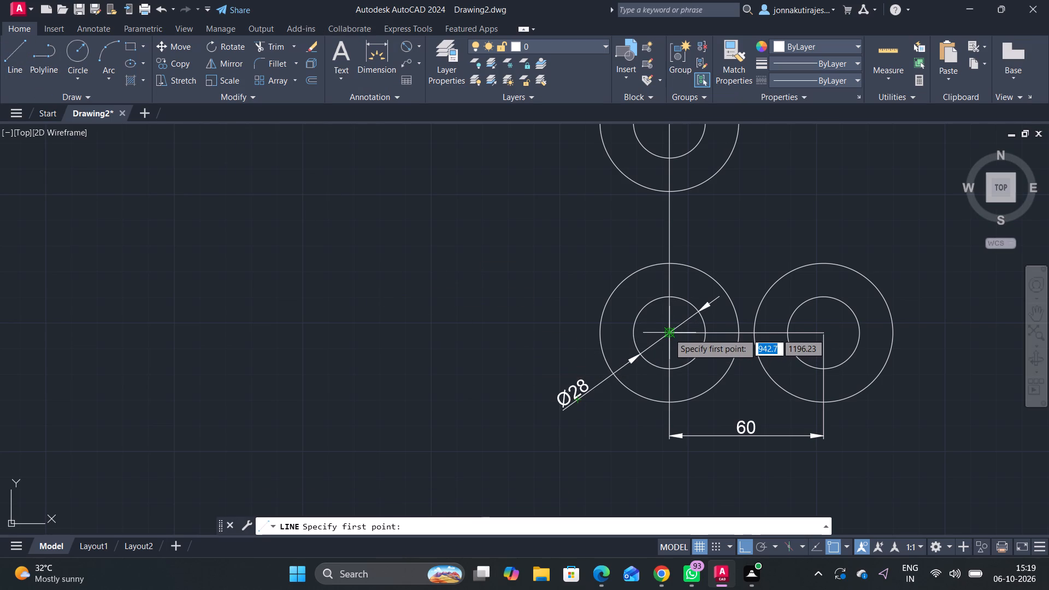
{"action": "left_click", "coordinate": [669, 333]}
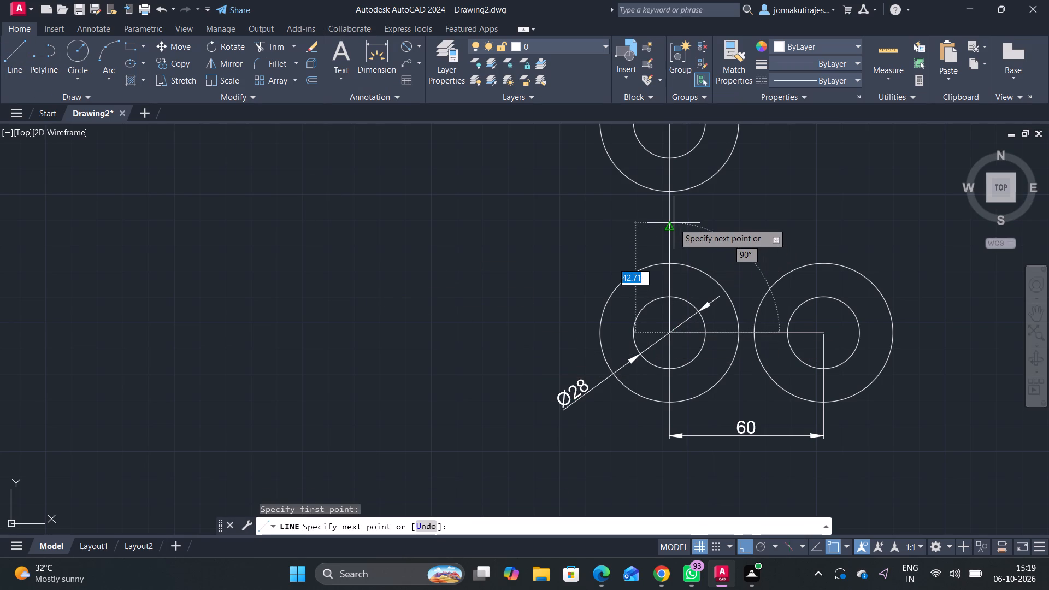
{"action": "type", "text": "40"}
{"action": "key", "text": "Return"}
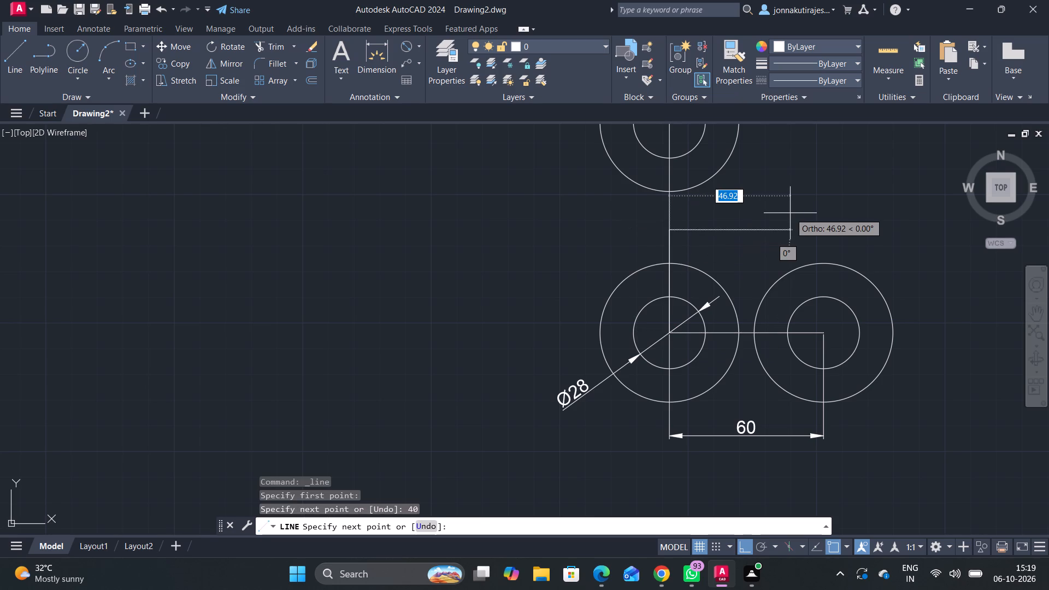
{"action": "type", "text": "22"}
{"action": "key", "text": "Return"}
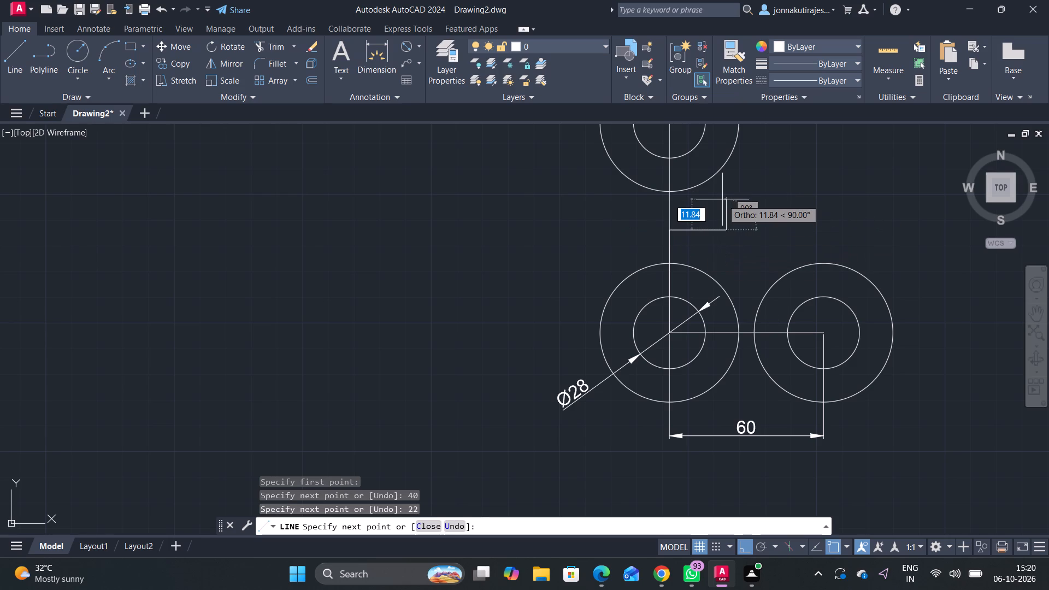
{"action": "key", "text": "Escape"}
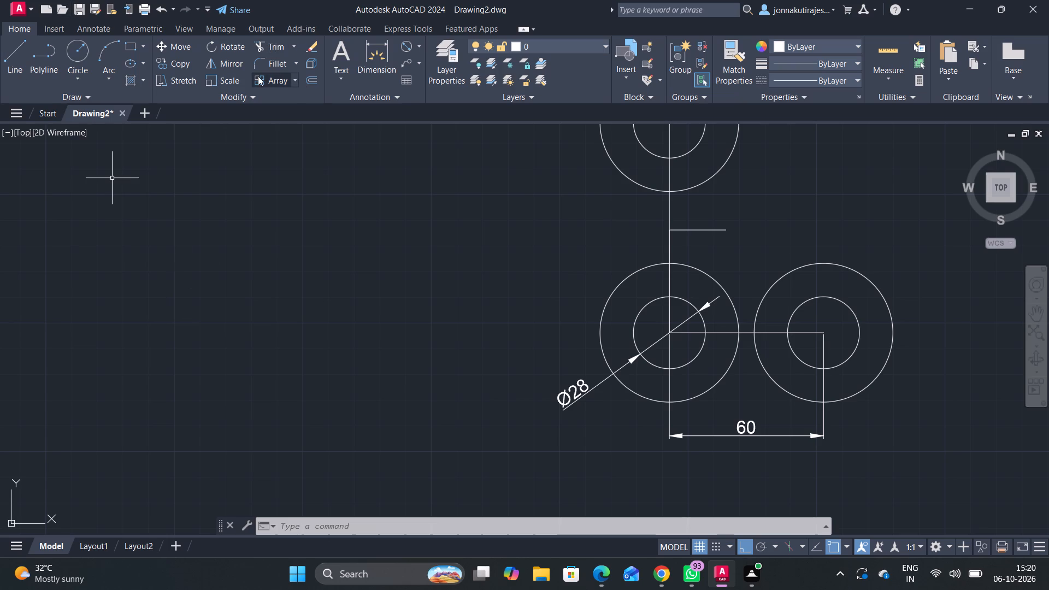
Fillet the outer circles of the lower-left and upper pairs on their left side with radius 30.
{"action": "left_click", "coordinate": [267, 62]}
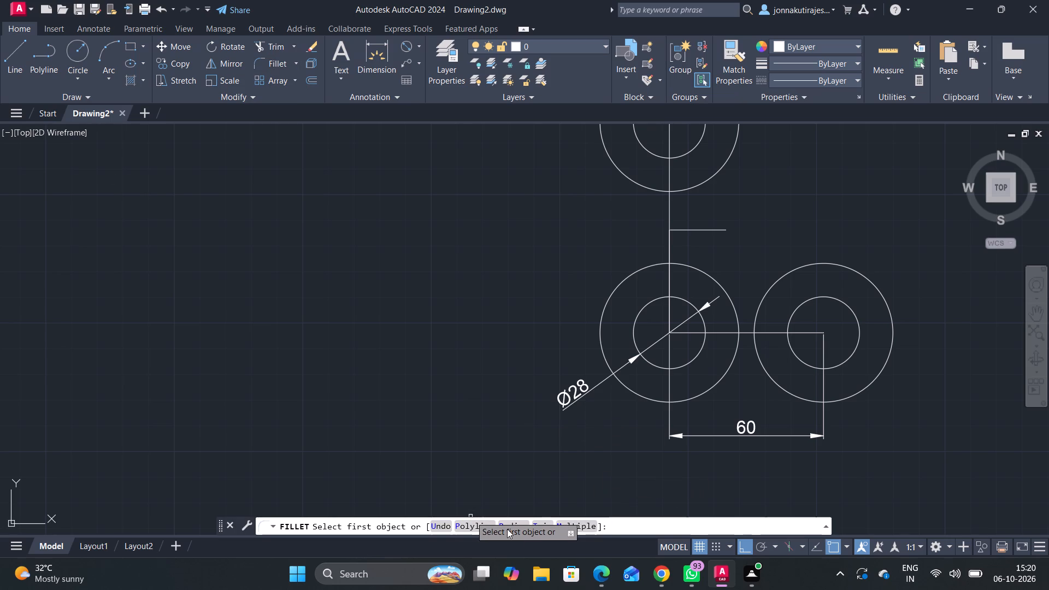
{"action": "left_click", "coordinate": [513, 526]}
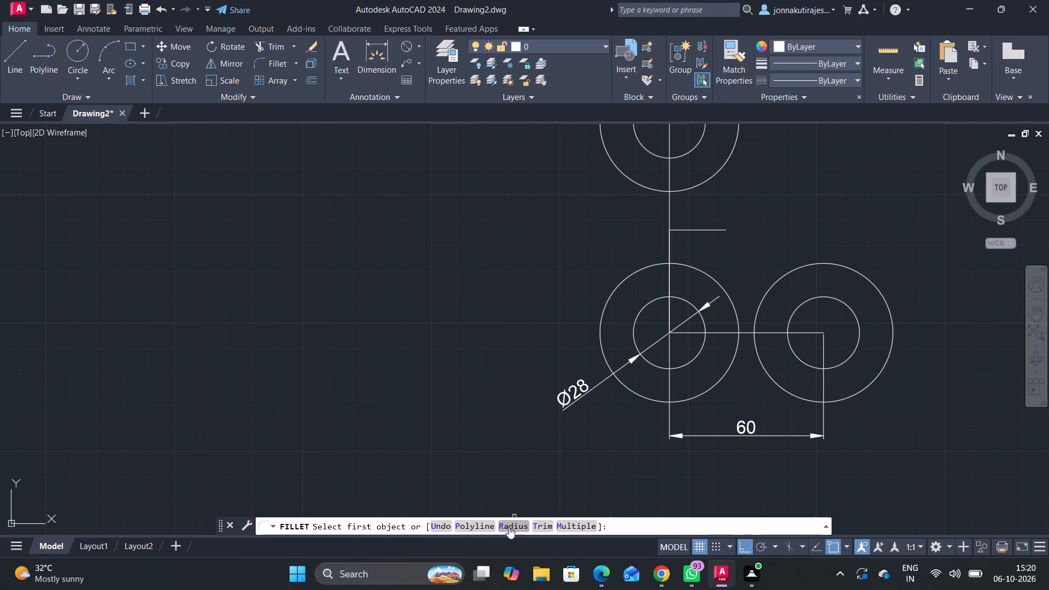
{"action": "left_click", "coordinate": [509, 527]}
{"action": "type", "text": "30"}
{"action": "key", "text": "Return"}
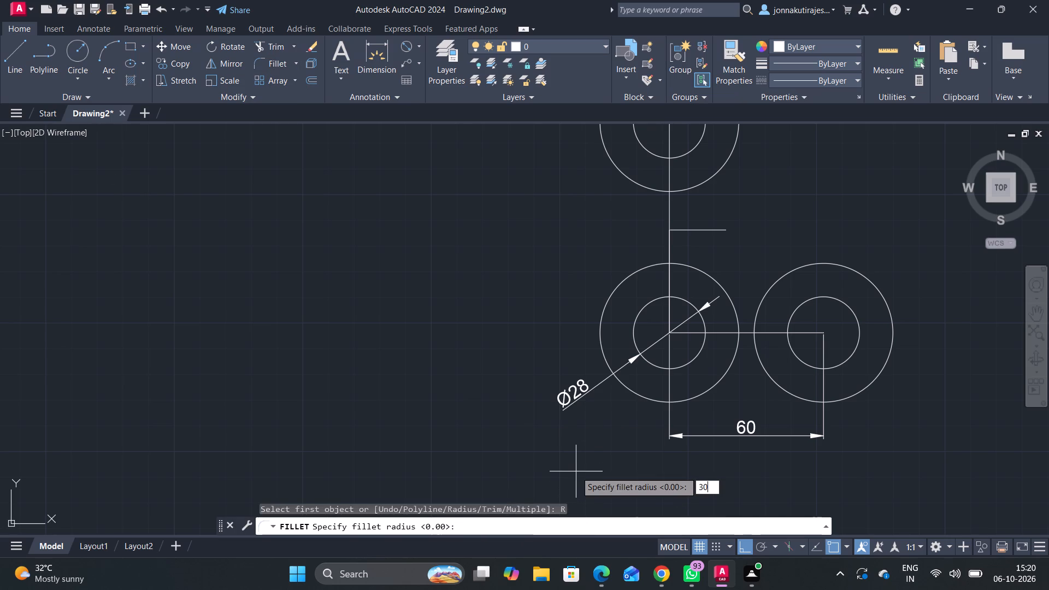
{"action": "left_click", "coordinate": [637, 270]}
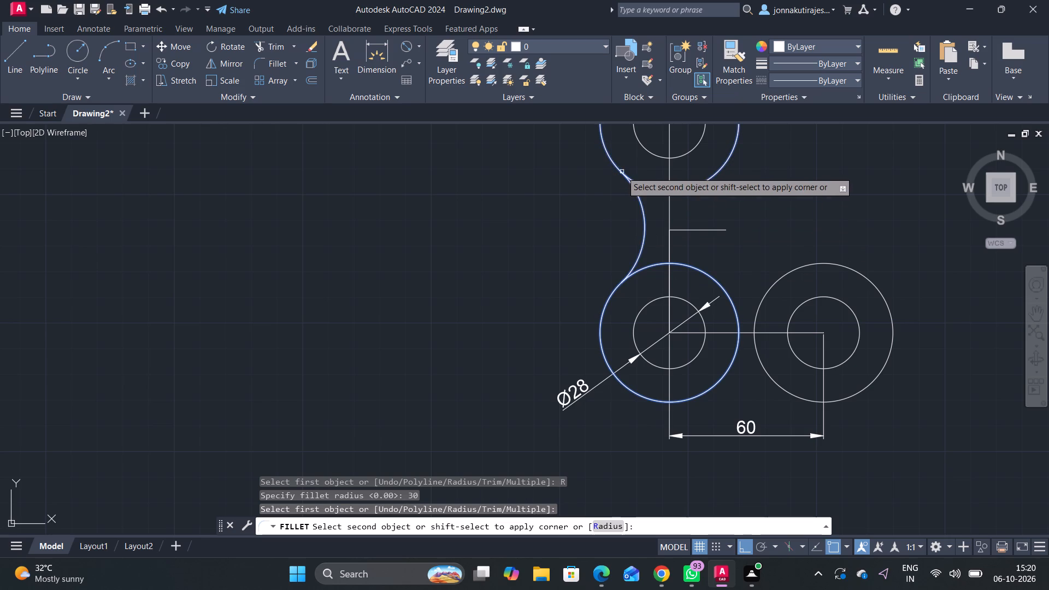
{"action": "left_click", "coordinate": [622, 172]}
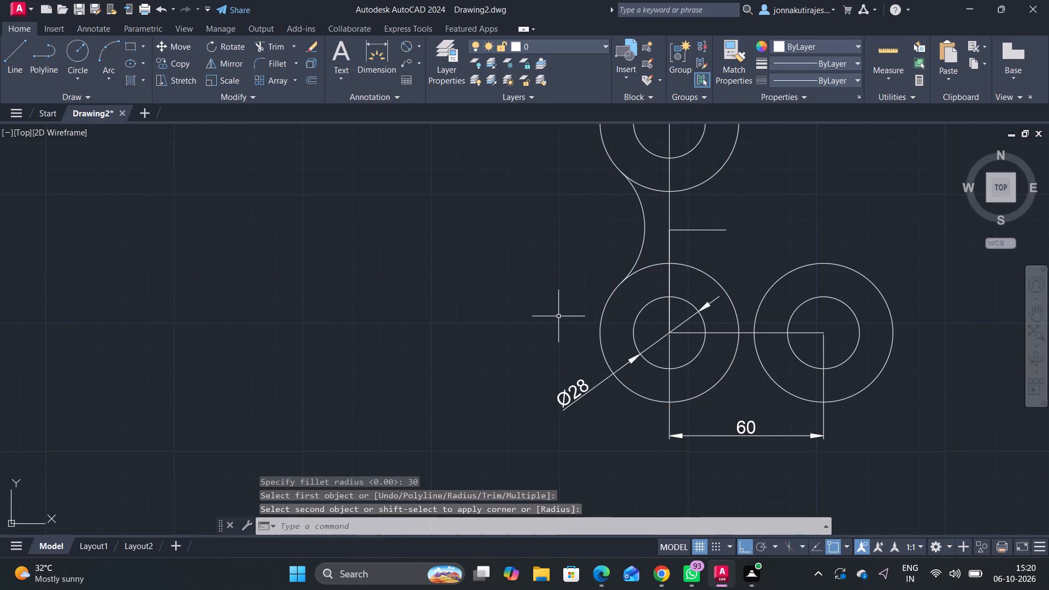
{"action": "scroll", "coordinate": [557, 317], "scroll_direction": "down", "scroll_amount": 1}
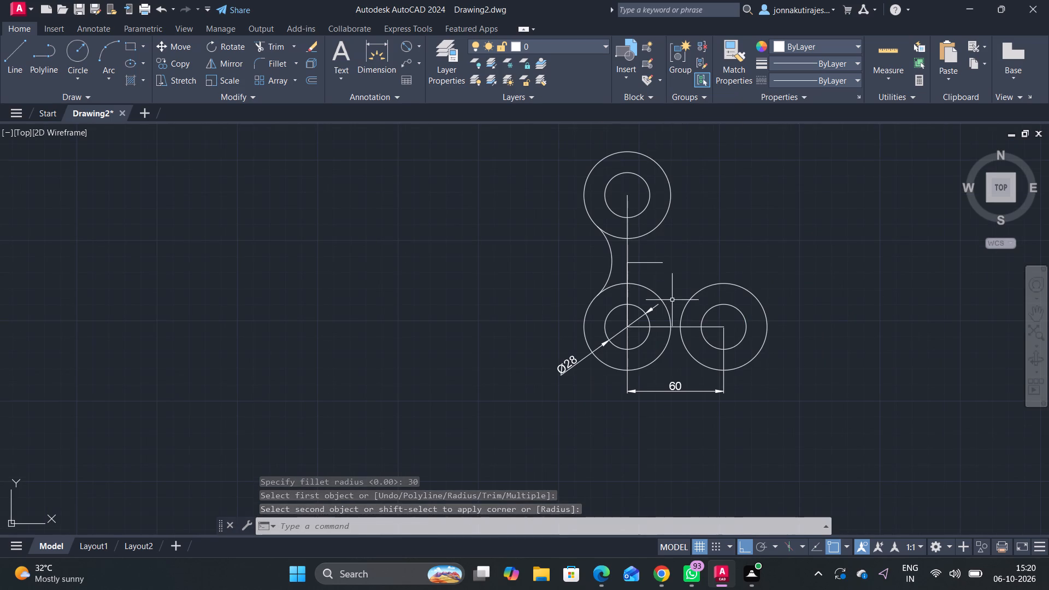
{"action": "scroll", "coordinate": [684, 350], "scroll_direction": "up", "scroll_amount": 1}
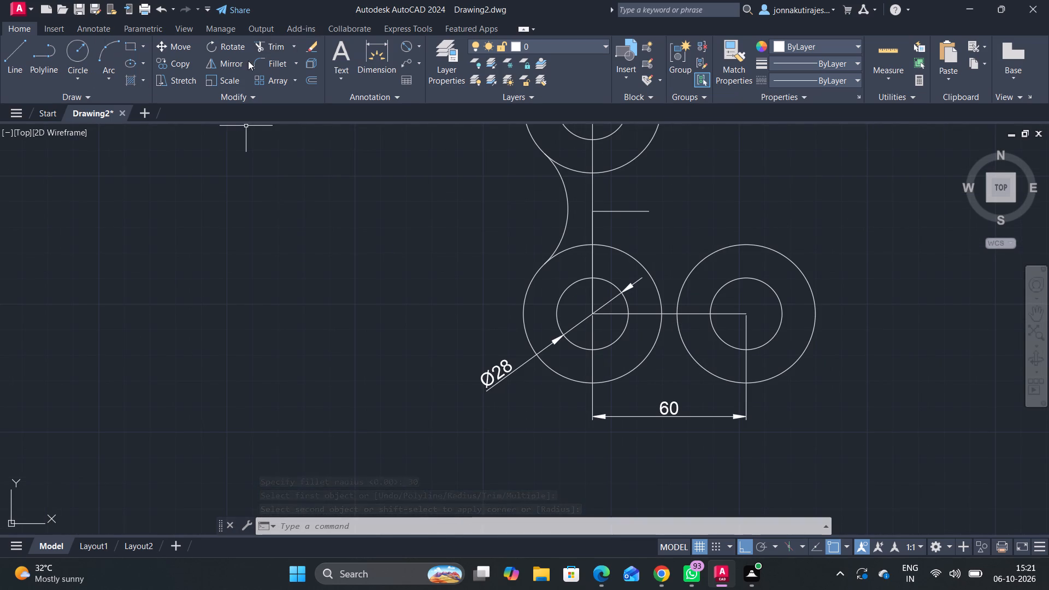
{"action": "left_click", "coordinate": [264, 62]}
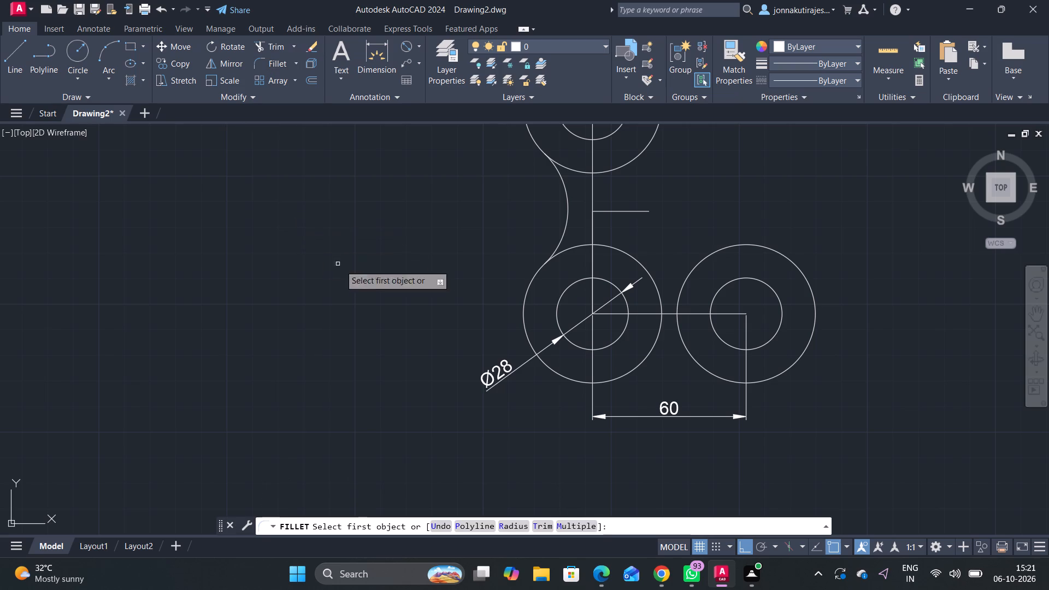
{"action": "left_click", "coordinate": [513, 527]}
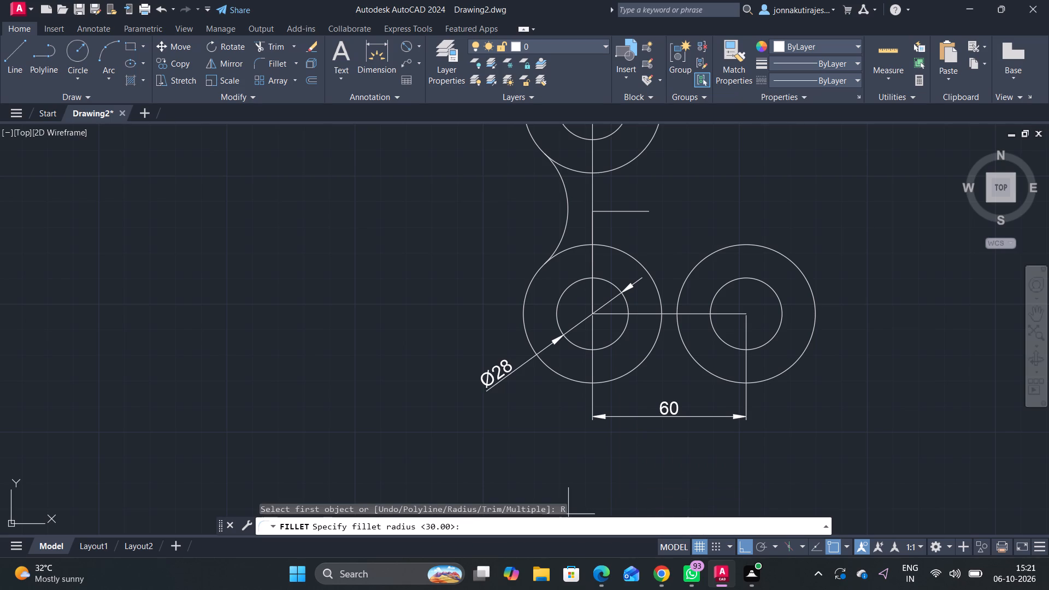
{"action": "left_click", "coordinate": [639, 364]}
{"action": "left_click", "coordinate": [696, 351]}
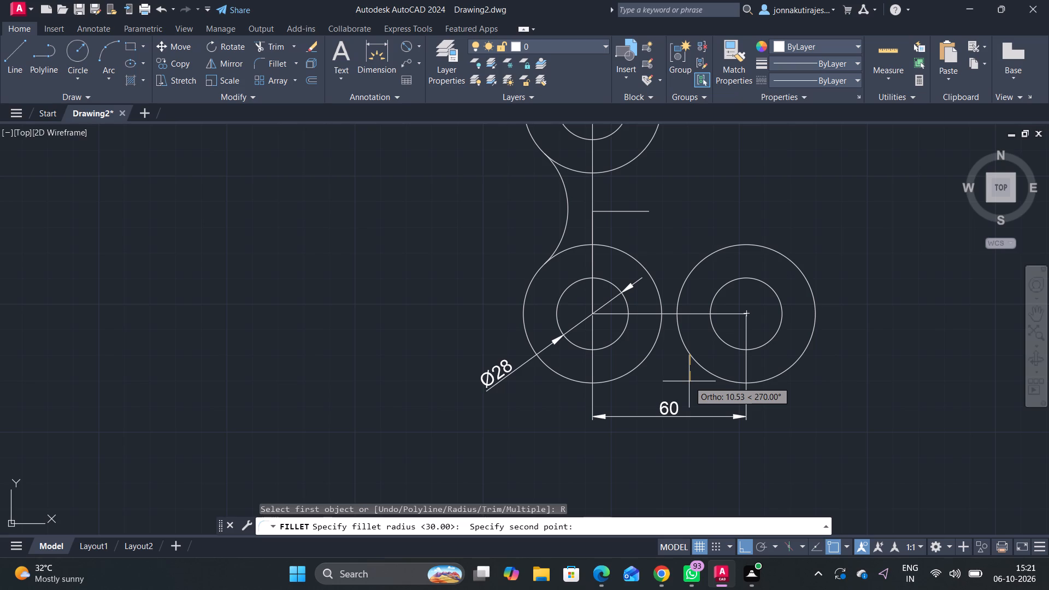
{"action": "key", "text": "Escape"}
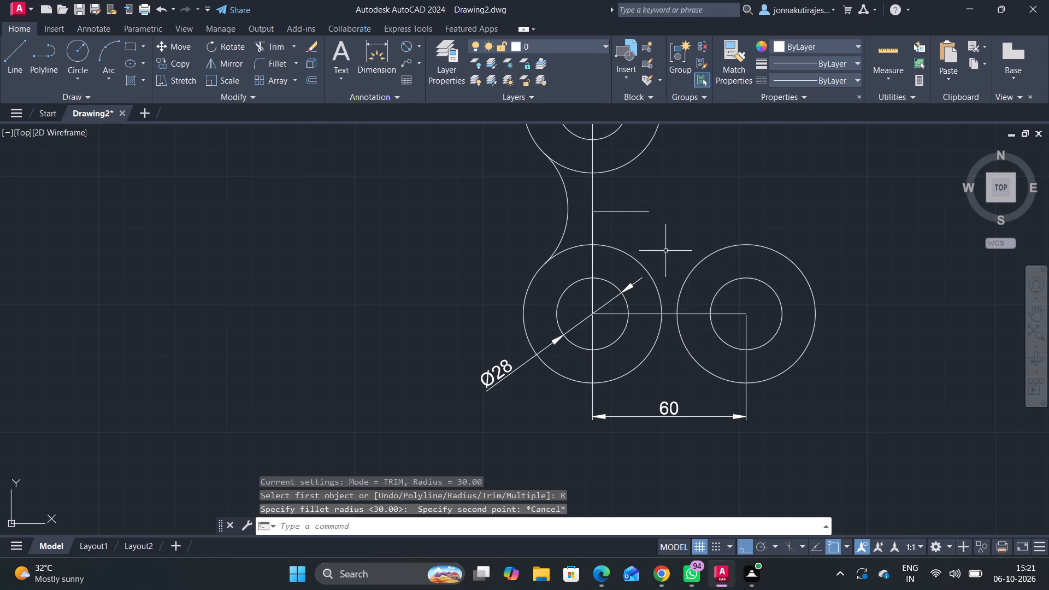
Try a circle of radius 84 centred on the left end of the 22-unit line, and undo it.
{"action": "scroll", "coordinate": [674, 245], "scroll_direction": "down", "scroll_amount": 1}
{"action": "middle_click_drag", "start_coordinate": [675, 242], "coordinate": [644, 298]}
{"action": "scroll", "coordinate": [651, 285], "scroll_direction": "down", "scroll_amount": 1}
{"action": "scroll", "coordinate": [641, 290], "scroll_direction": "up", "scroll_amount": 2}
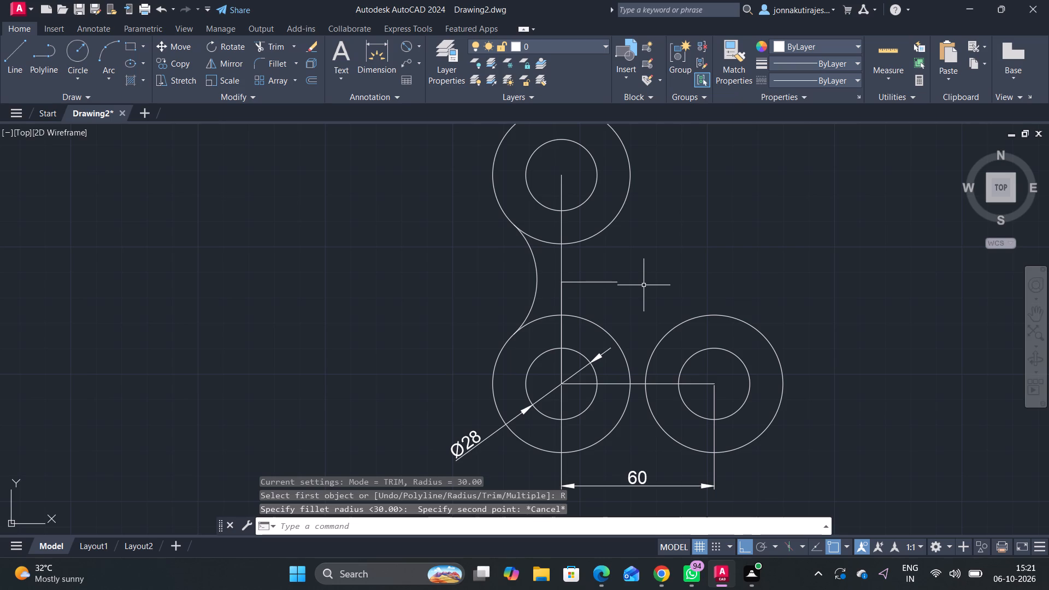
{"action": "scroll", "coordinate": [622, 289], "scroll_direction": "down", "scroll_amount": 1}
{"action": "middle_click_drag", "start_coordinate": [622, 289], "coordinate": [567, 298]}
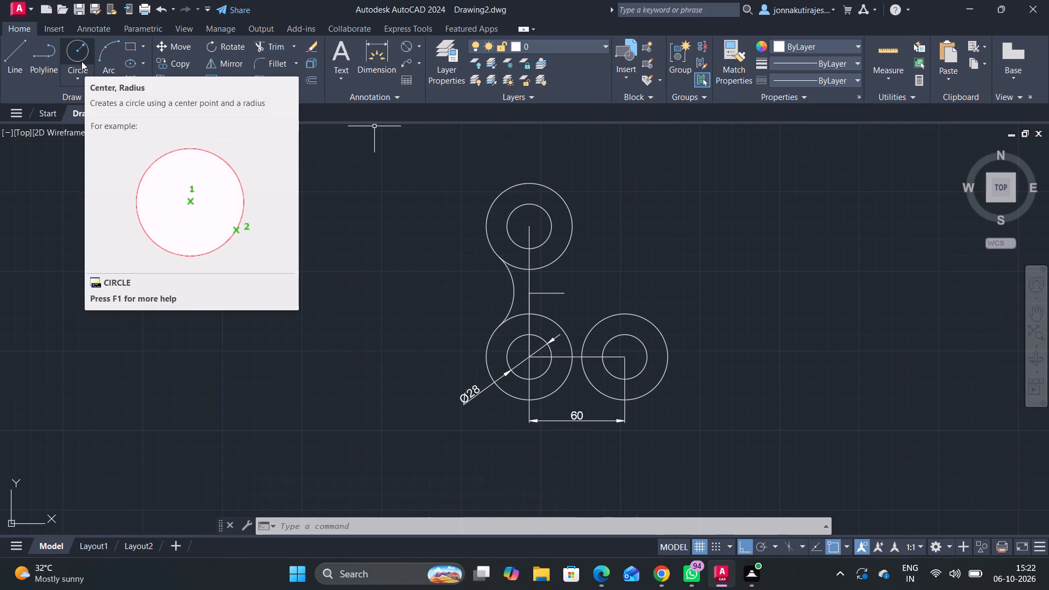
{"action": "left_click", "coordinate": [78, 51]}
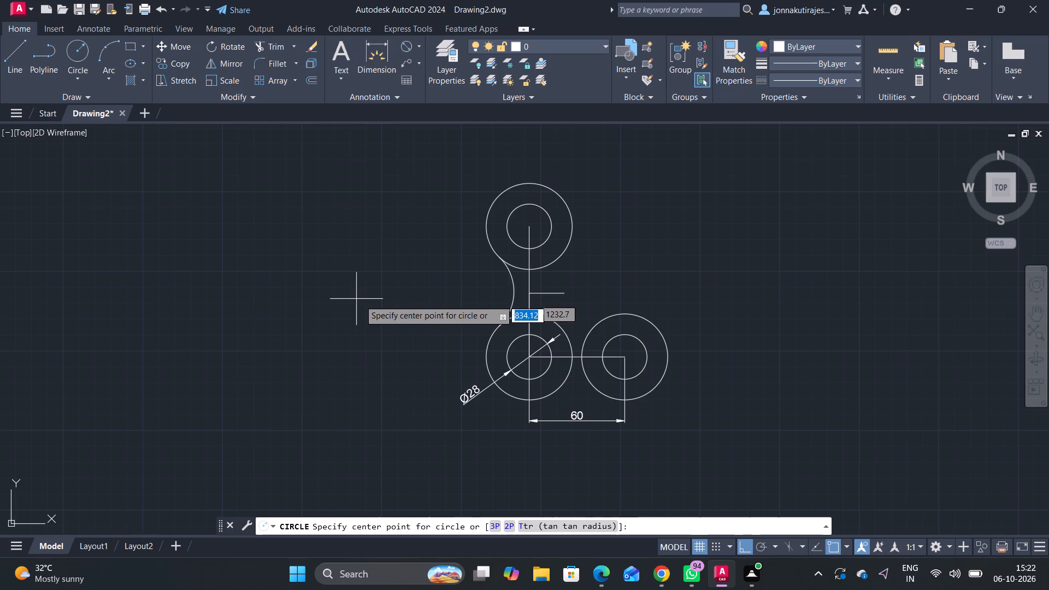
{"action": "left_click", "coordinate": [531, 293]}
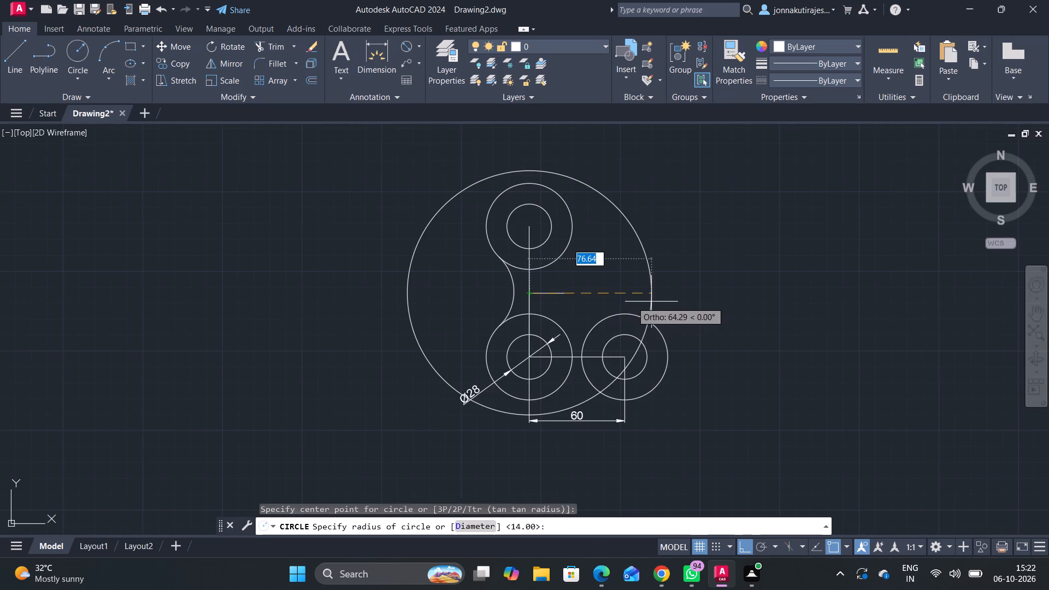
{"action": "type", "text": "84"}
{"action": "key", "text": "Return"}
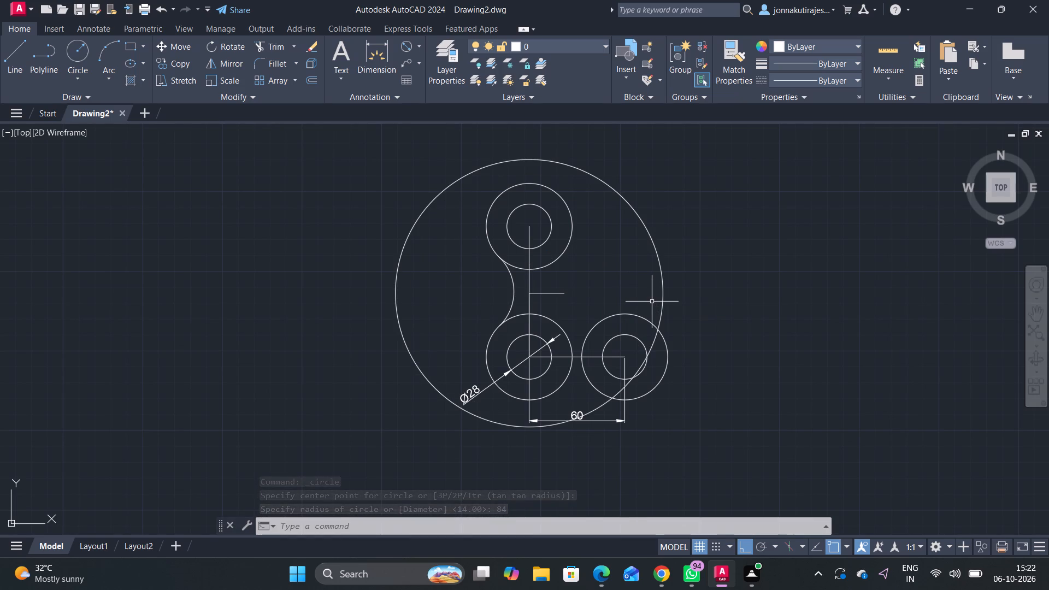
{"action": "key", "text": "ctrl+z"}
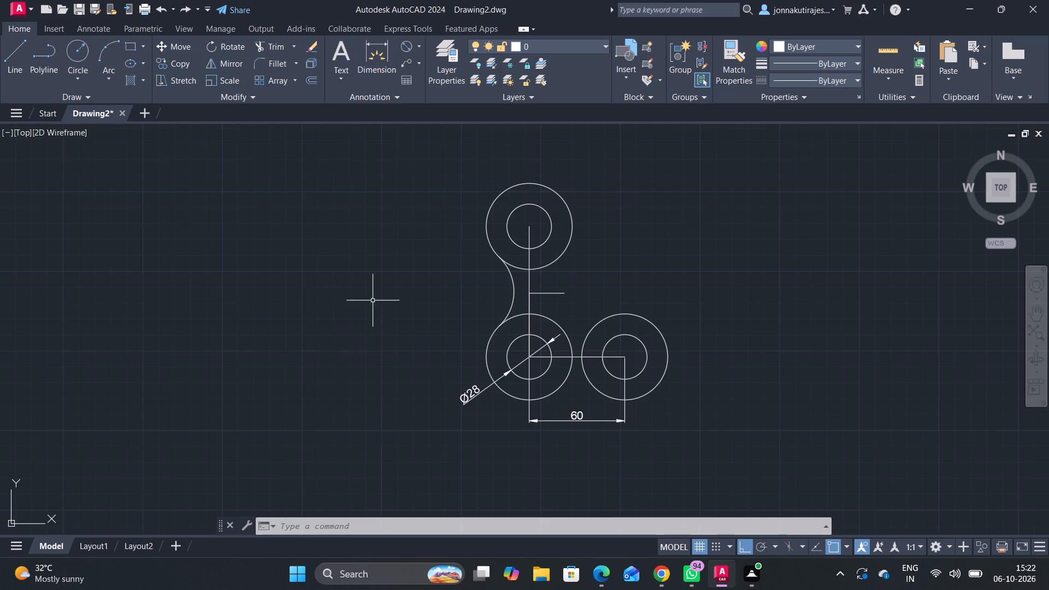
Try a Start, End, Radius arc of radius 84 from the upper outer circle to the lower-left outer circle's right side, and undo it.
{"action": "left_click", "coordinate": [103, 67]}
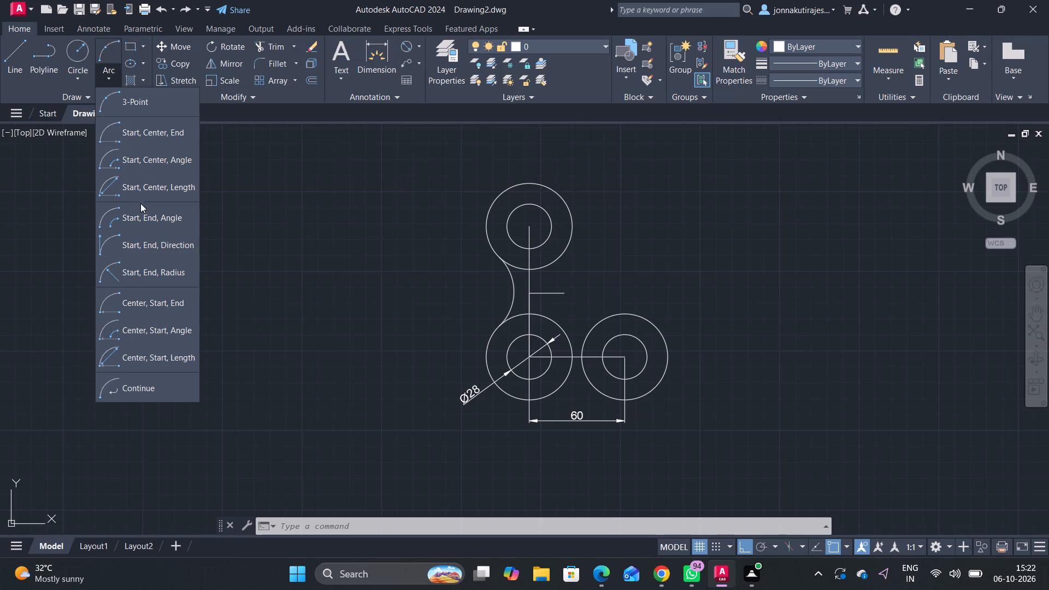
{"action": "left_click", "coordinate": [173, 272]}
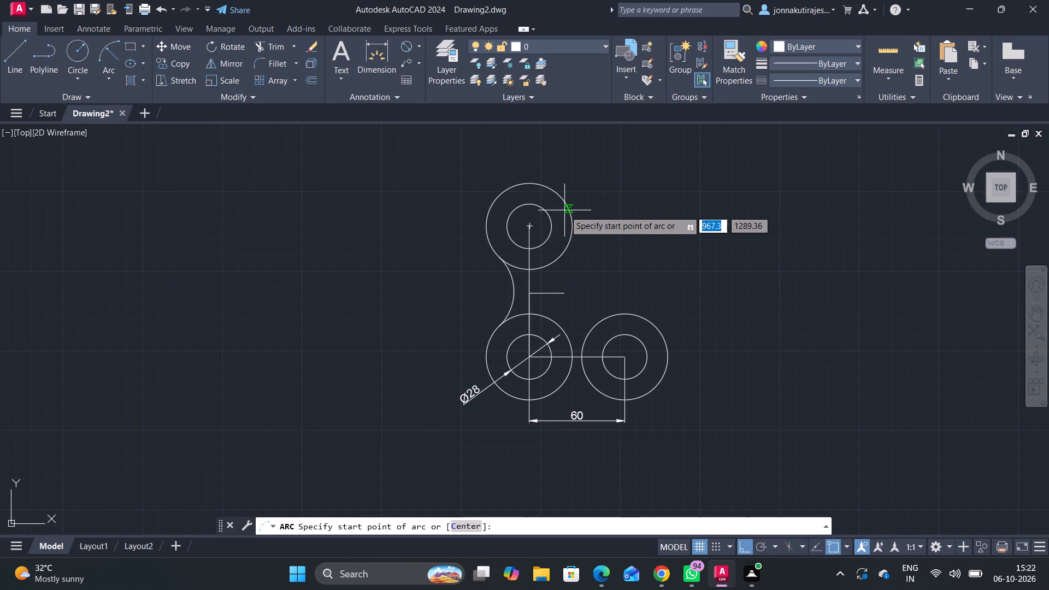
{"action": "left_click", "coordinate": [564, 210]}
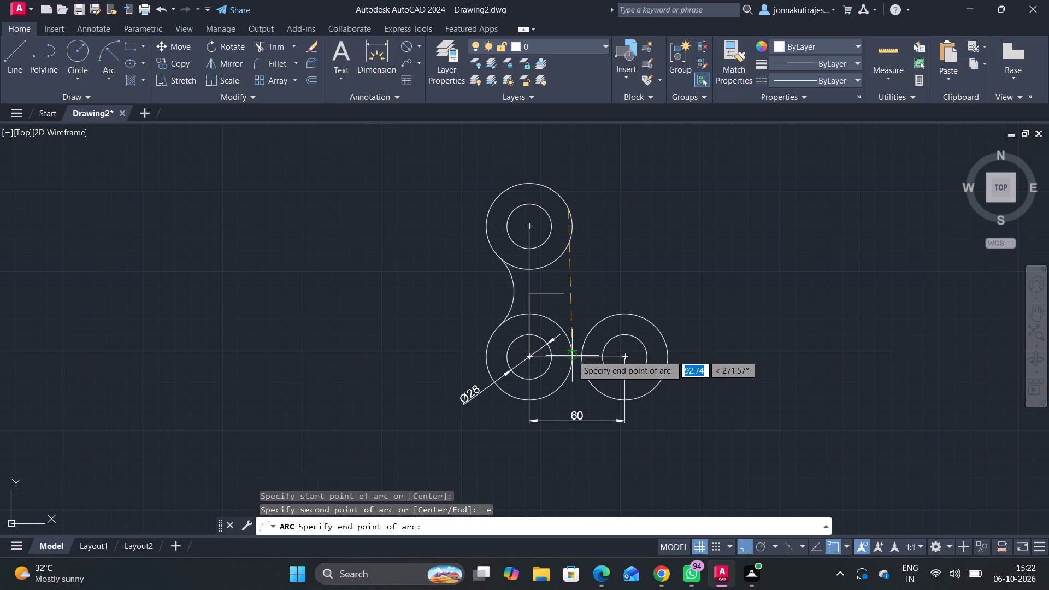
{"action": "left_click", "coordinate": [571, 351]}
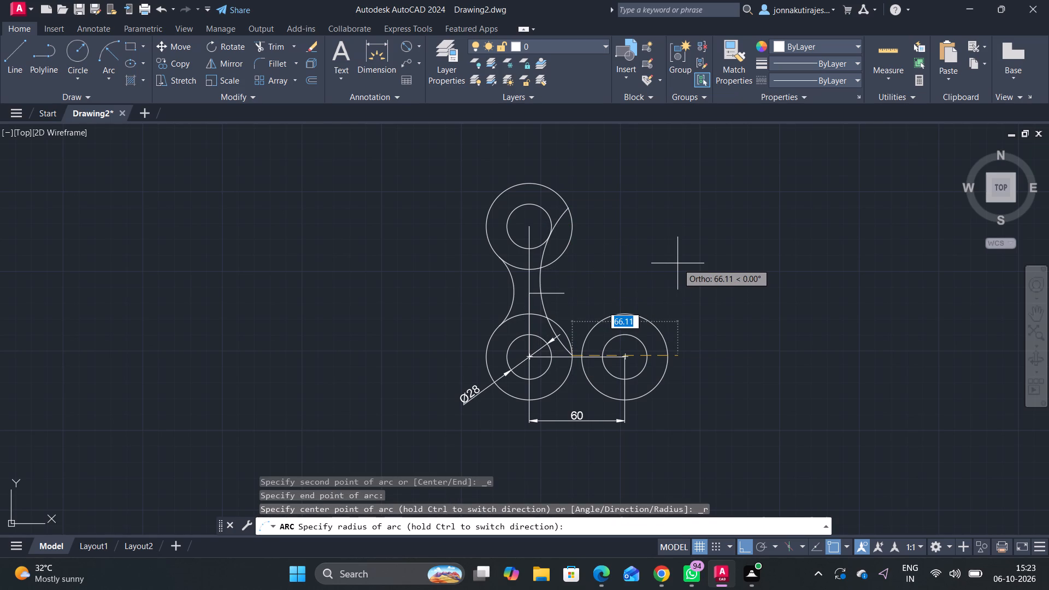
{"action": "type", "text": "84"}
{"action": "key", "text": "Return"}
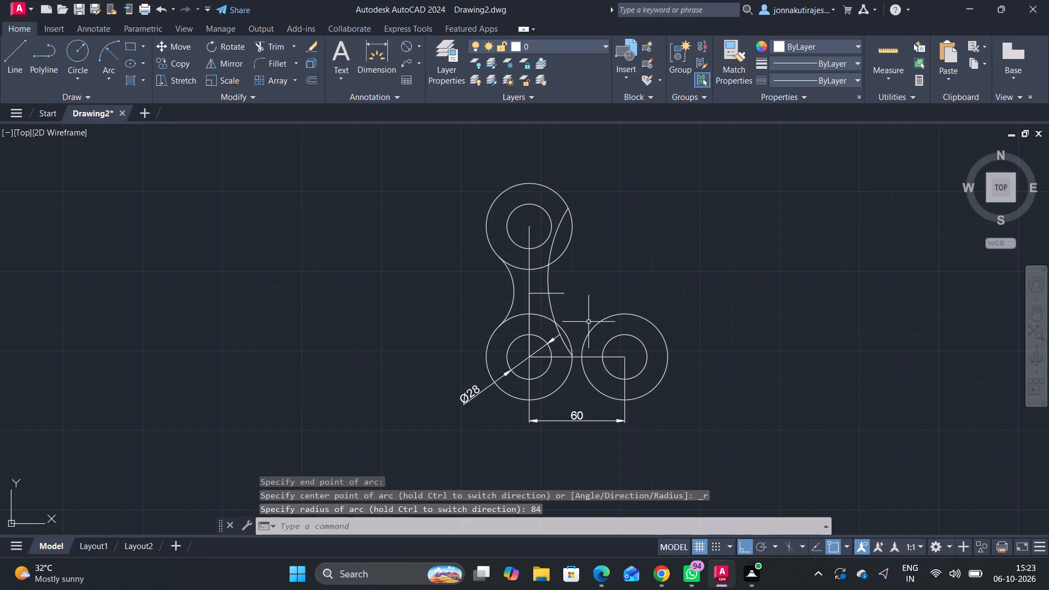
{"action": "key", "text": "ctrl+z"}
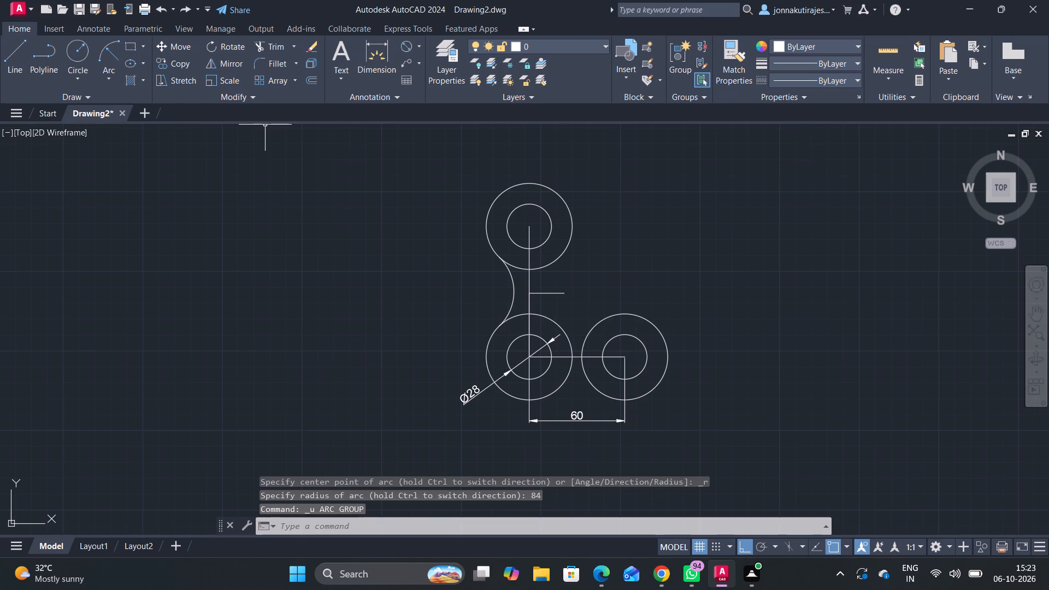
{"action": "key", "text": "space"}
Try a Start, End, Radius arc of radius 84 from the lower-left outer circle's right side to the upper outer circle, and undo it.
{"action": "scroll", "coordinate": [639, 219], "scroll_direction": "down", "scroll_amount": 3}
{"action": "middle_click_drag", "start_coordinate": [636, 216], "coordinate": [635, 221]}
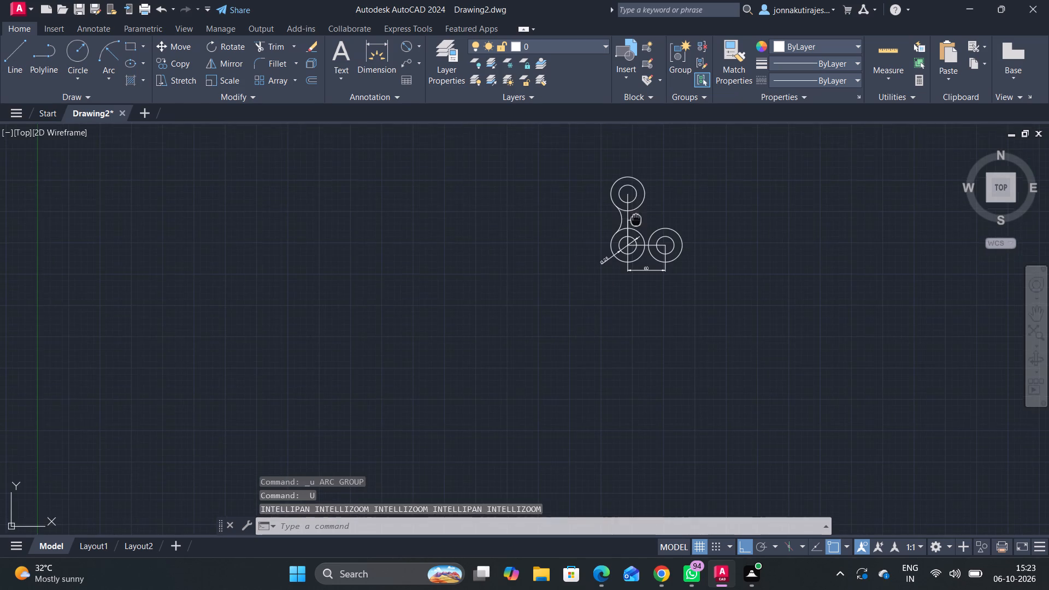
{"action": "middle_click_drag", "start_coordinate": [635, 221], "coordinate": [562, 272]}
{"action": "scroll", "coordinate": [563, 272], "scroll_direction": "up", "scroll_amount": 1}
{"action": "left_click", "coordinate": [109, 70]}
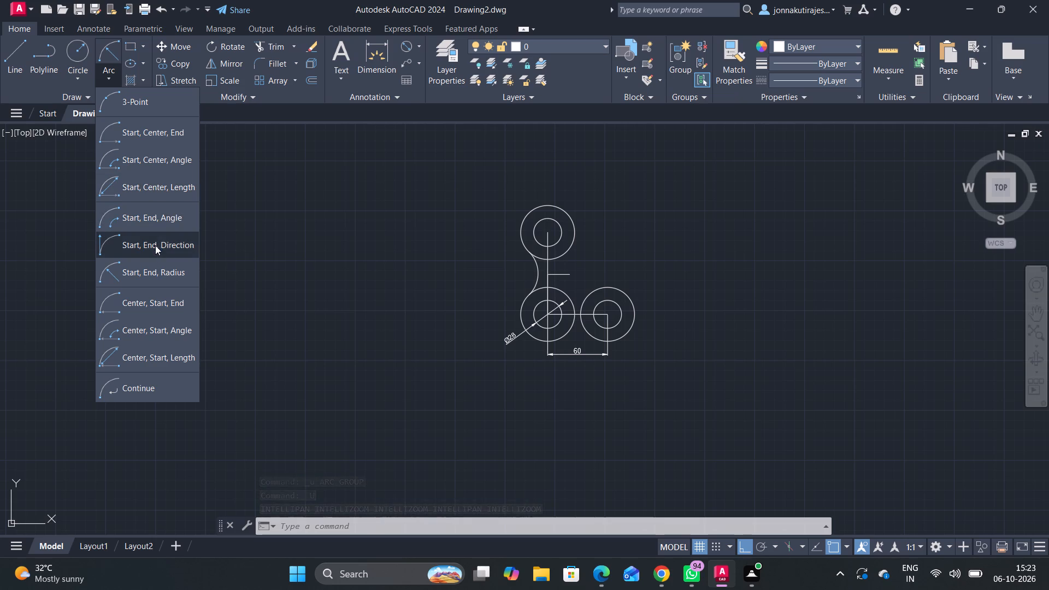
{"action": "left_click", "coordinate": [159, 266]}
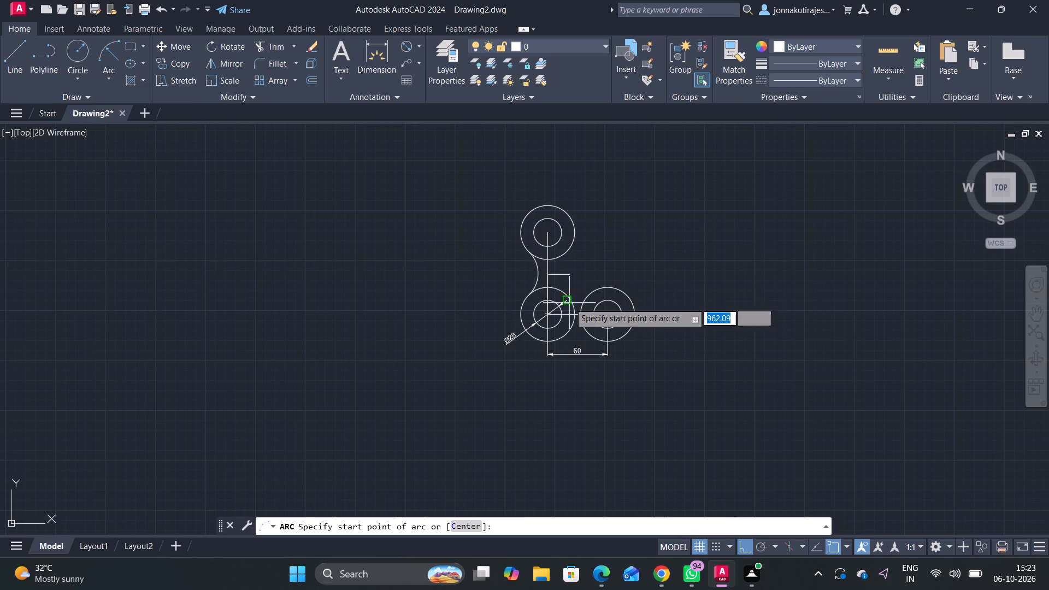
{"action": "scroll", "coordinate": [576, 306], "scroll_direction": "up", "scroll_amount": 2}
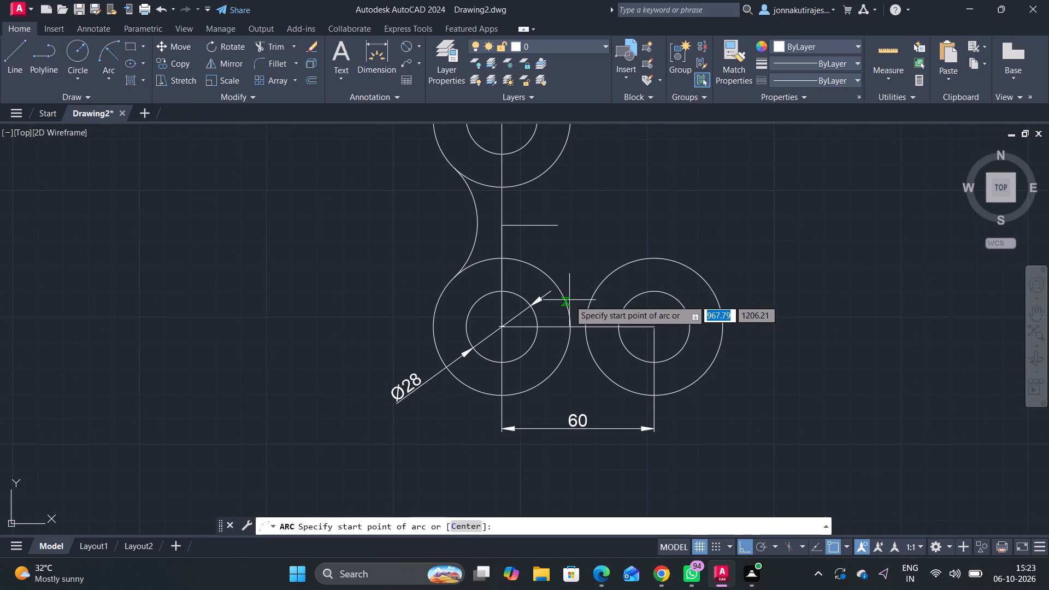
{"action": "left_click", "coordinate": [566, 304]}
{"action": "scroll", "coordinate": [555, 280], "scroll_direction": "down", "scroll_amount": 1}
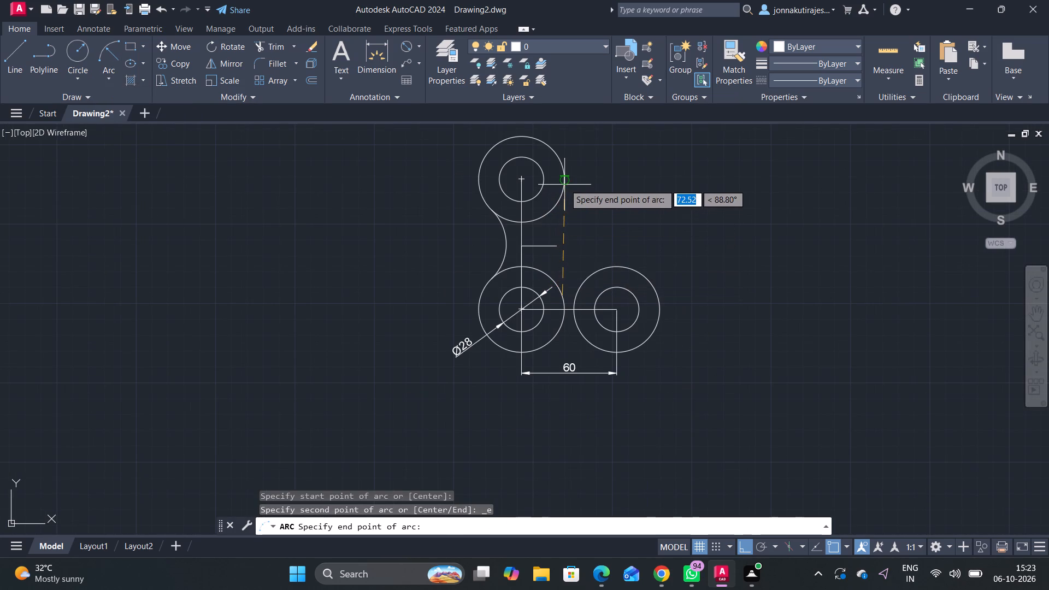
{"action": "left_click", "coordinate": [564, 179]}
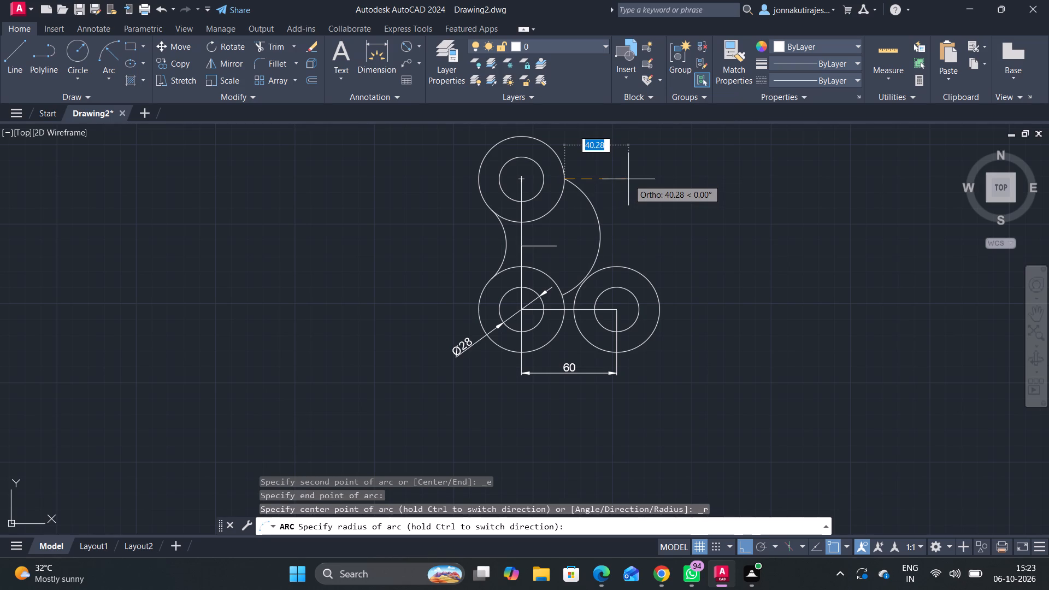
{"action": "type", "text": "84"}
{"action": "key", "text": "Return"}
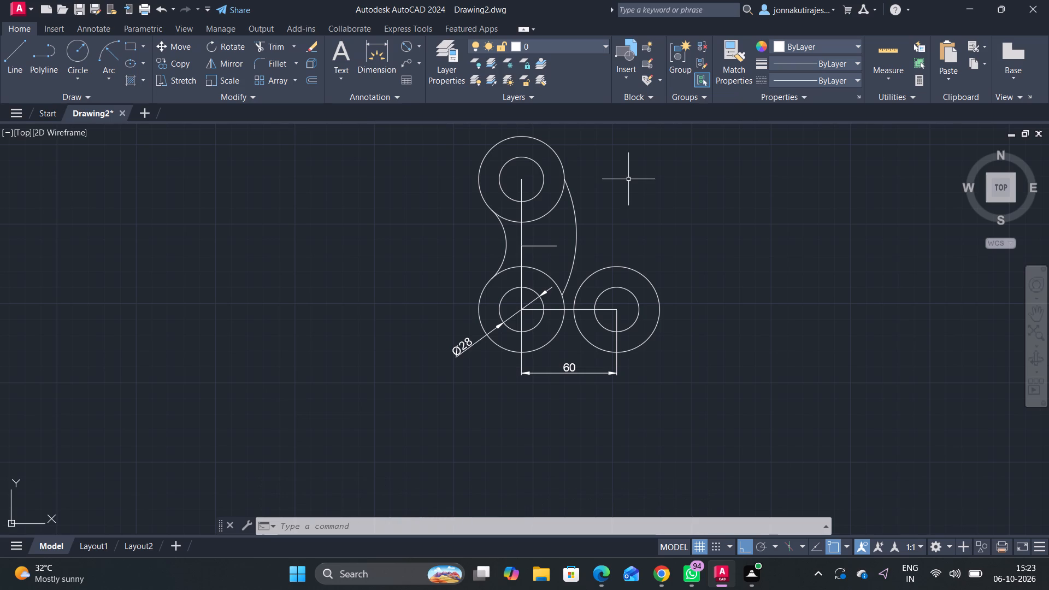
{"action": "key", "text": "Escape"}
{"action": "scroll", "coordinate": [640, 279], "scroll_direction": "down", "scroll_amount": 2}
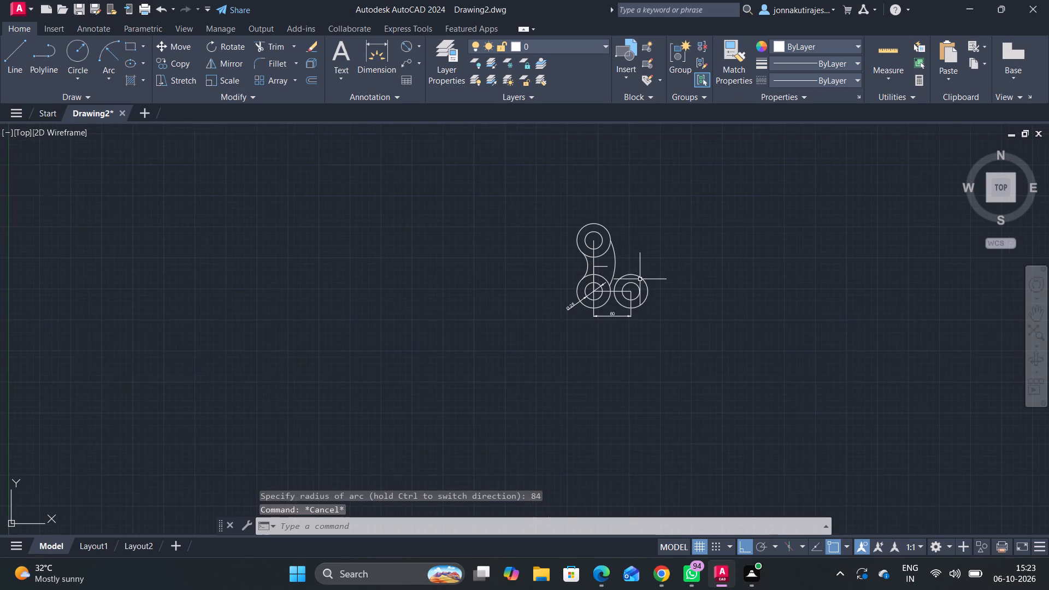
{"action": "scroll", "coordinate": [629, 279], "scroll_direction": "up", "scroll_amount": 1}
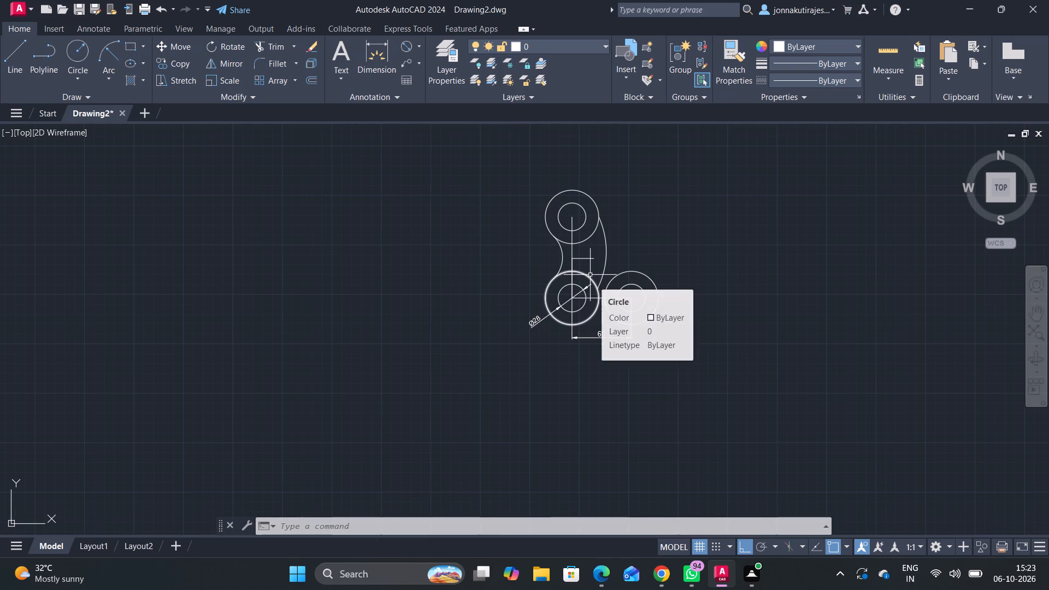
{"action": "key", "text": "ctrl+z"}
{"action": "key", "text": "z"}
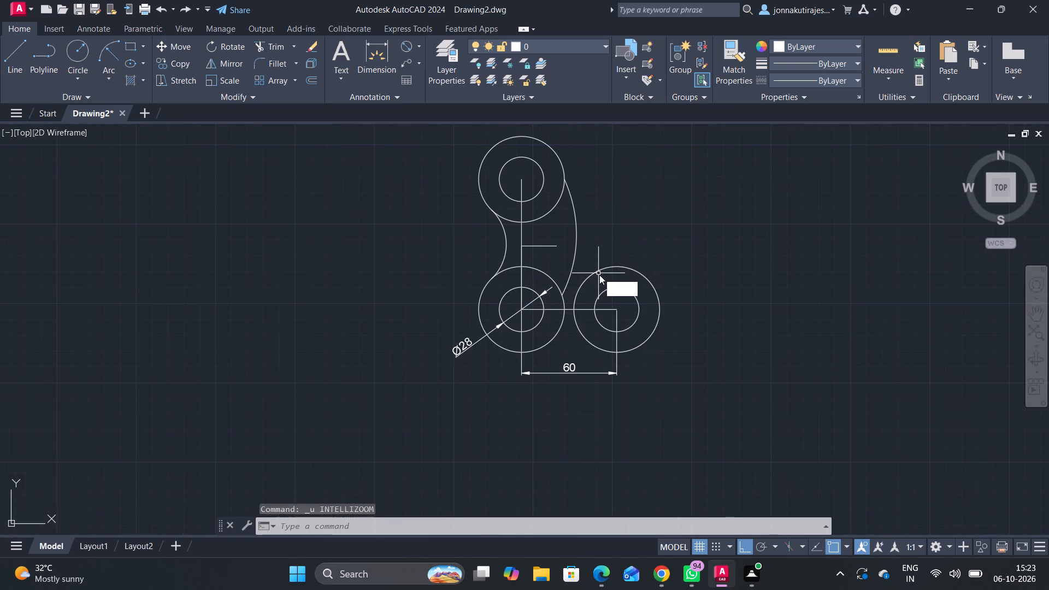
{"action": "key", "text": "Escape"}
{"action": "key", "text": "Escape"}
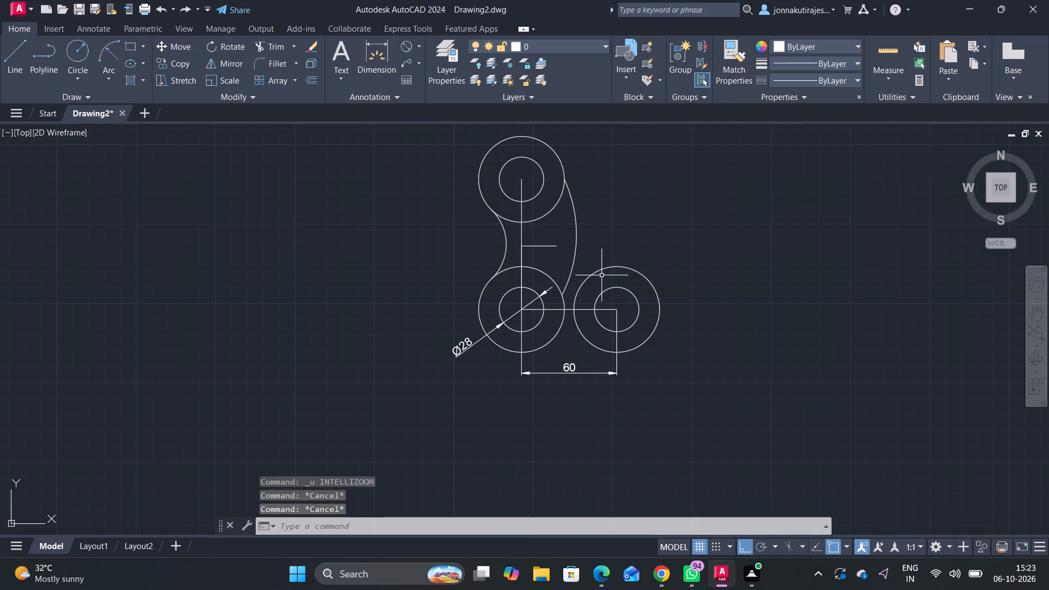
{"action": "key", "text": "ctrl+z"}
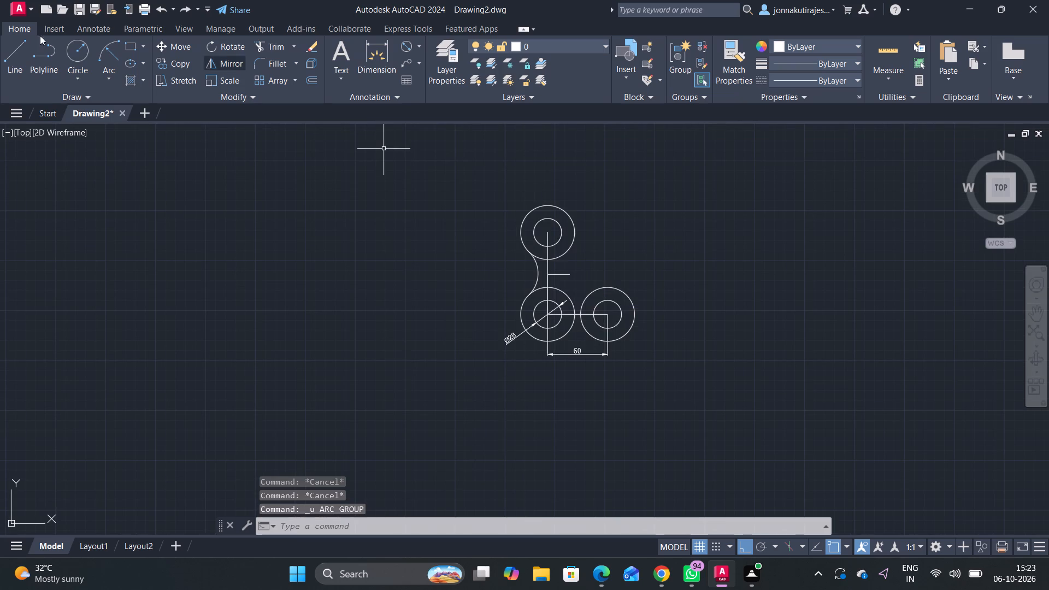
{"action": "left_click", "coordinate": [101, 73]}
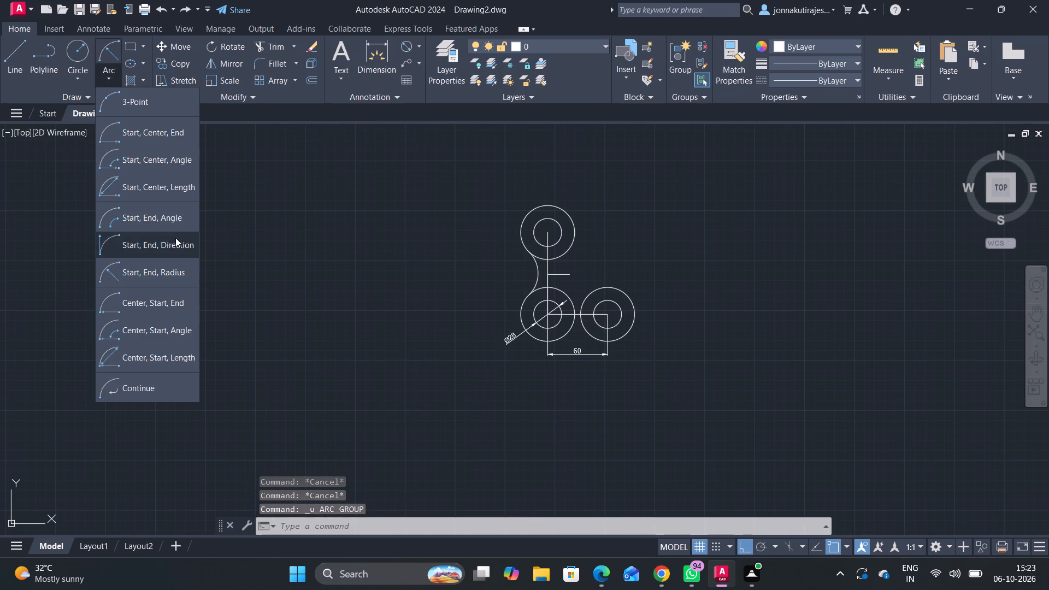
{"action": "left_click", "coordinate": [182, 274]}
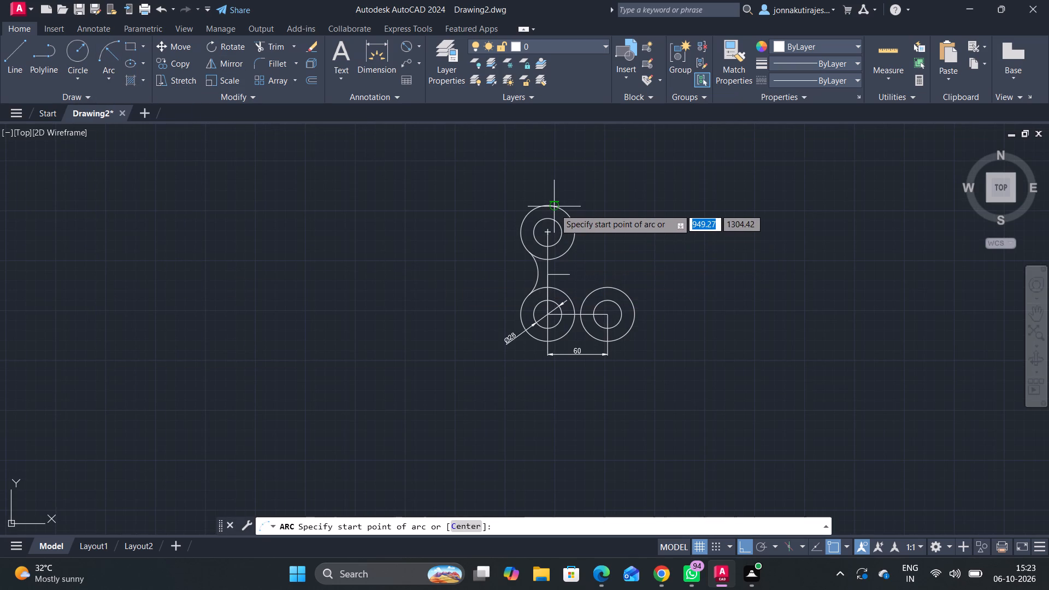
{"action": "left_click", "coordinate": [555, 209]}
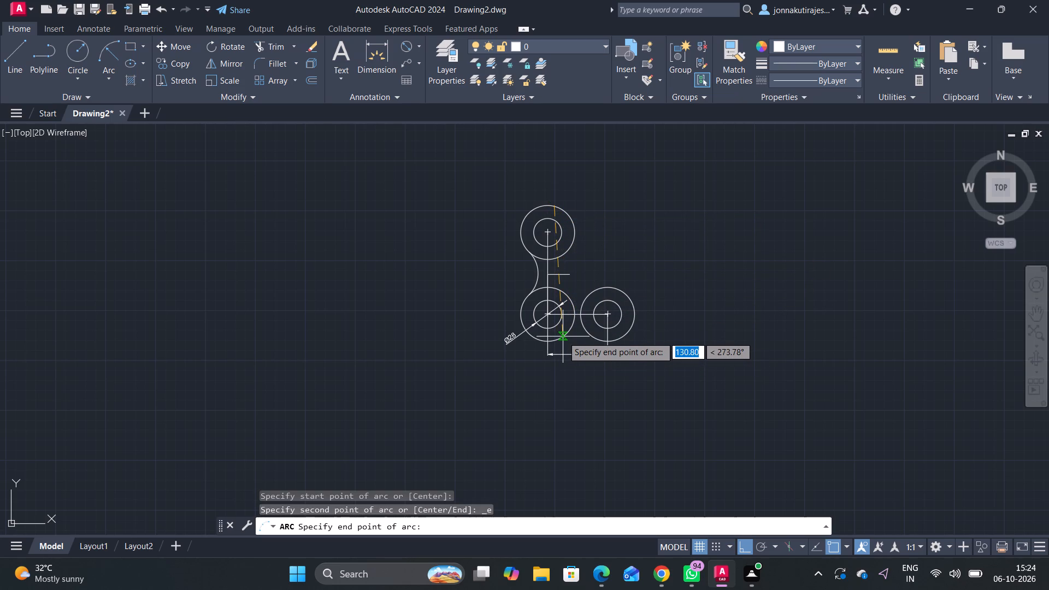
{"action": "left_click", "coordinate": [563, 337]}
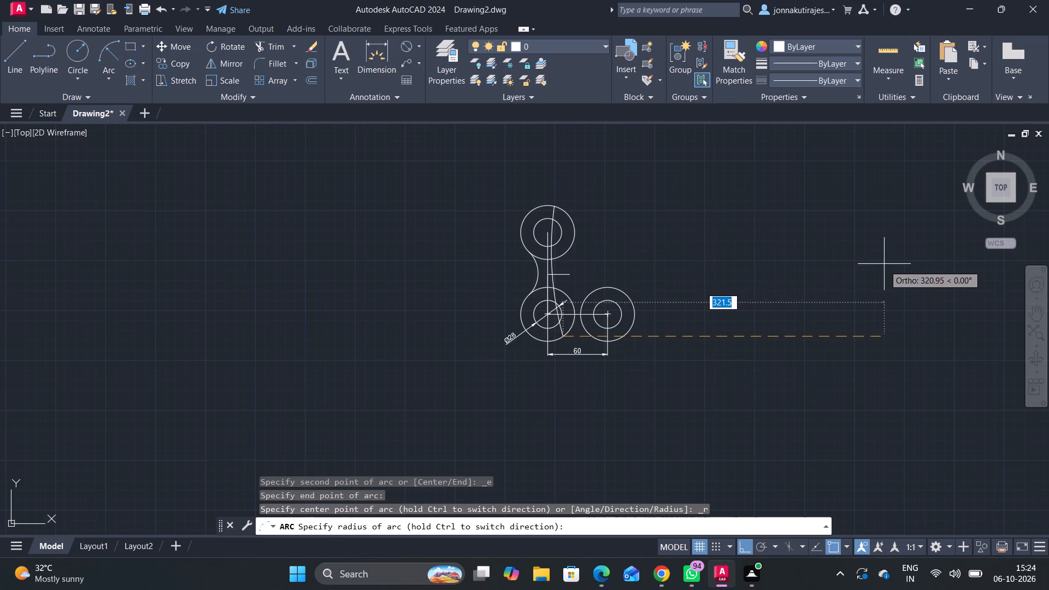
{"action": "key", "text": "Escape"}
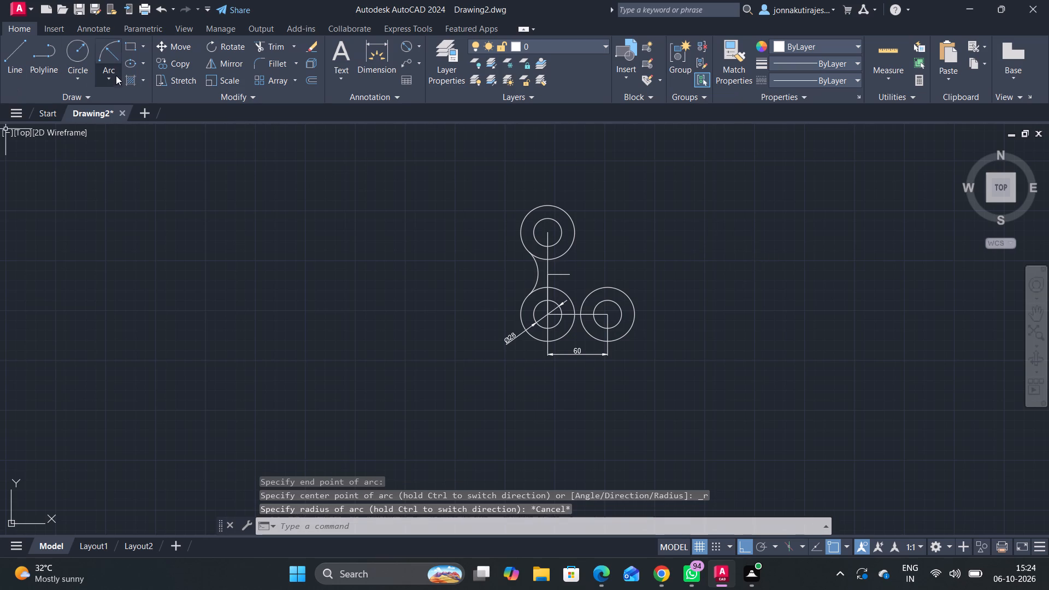
Draw a Start, End, Radius arc of radius 84 from the lower-left outer circle's lower-right edge to the upper outer circle's upper-right edge.
{"action": "left_click", "coordinate": [116, 69]}
{"action": "left_click", "coordinate": [152, 276]}
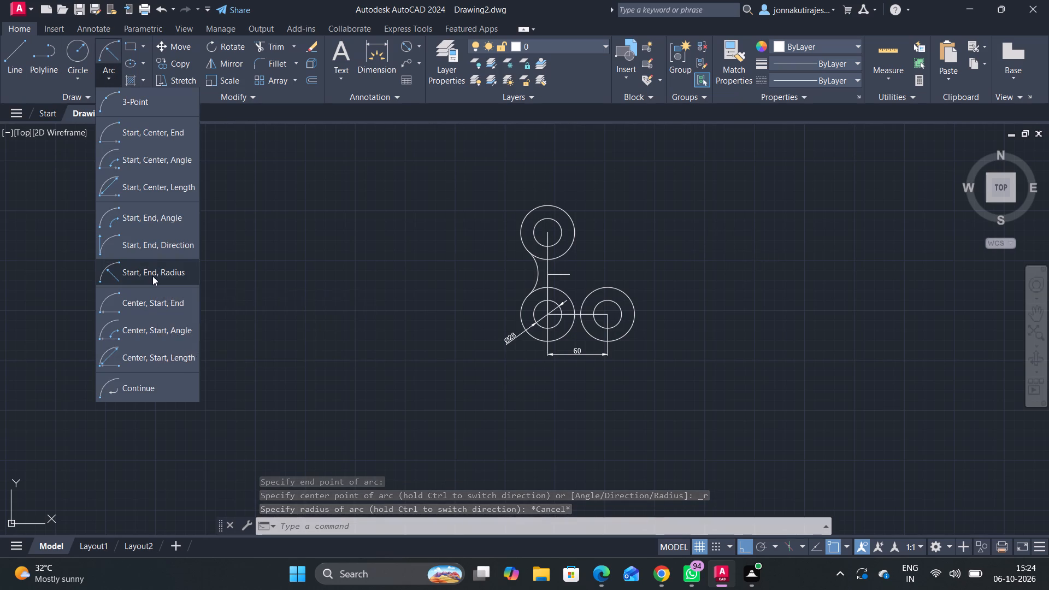
{"action": "scroll", "coordinate": [573, 328], "scroll_direction": "up", "scroll_amount": 1}
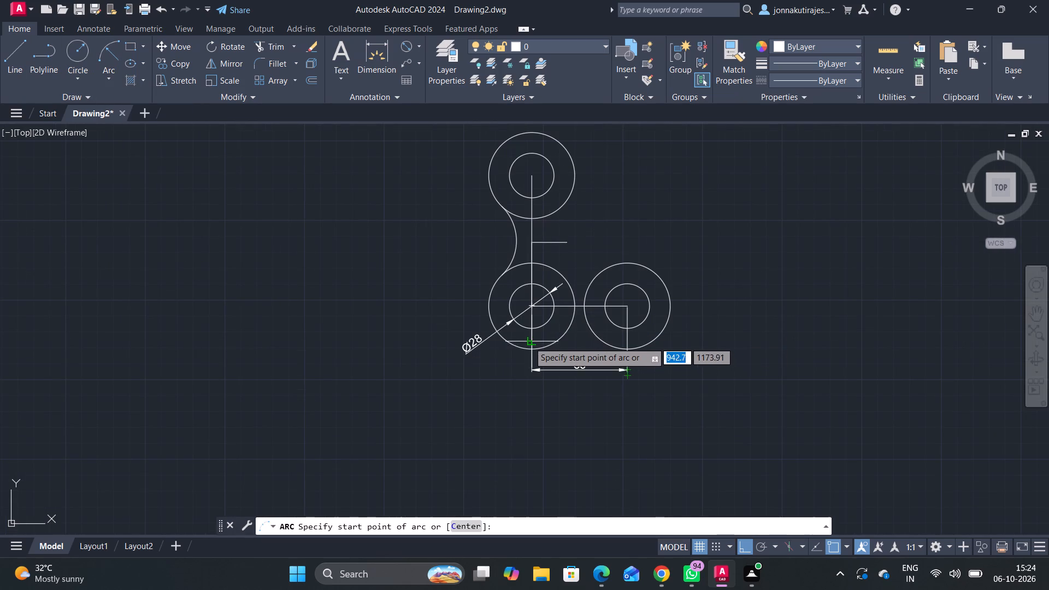
{"action": "left_click", "coordinate": [558, 341]}
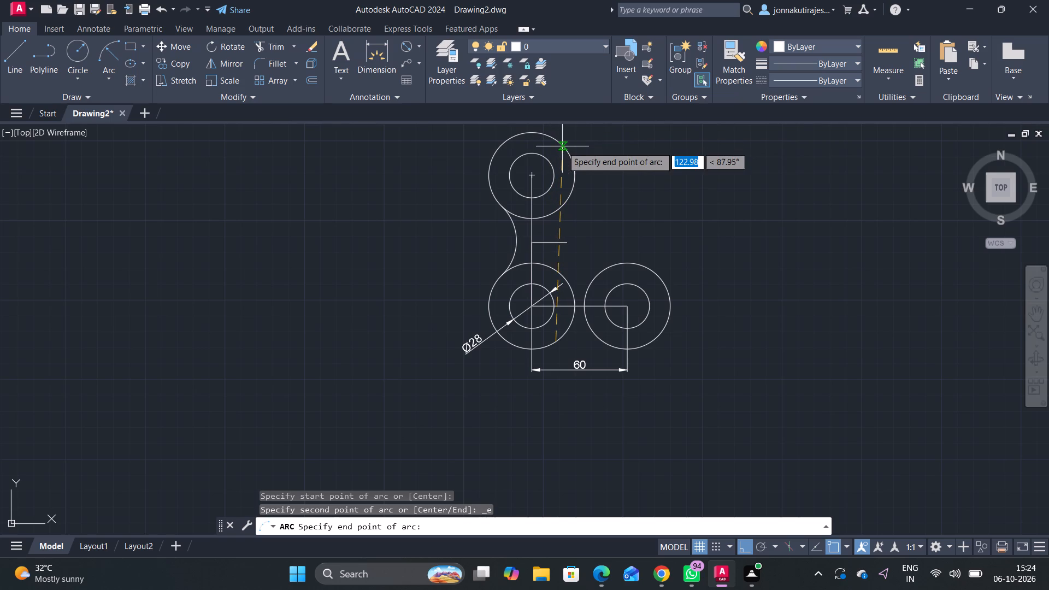
{"action": "left_click", "coordinate": [561, 144]}
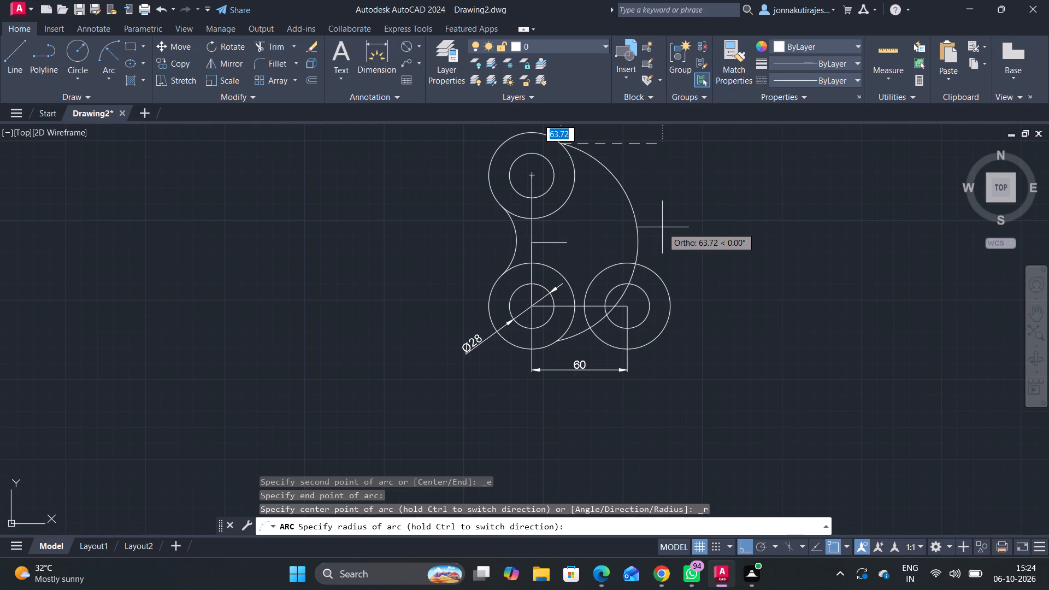
{"action": "type", "text": "84"}
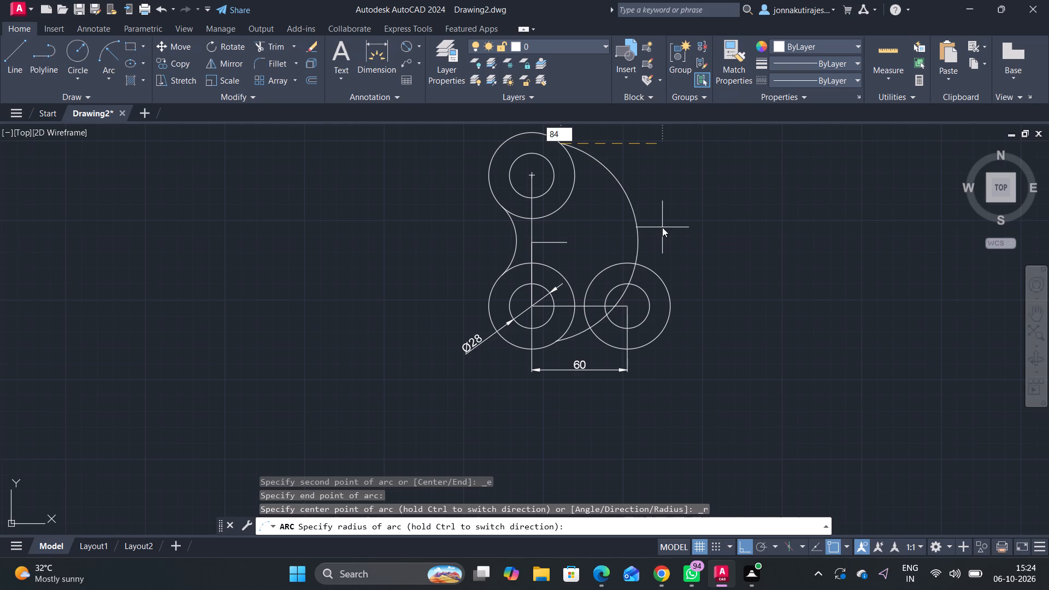
{"action": "key", "text": "Return"}
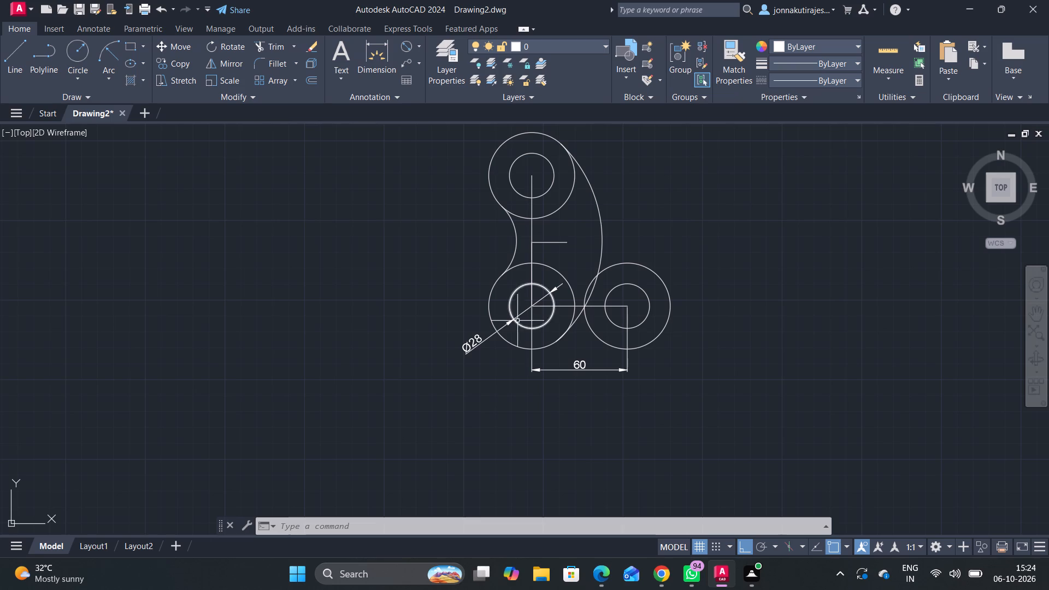
Draw a vertical line about 125 units long straight up from the centre of the lower-right circles.
{"action": "middle_click_drag", "start_coordinate": [648, 240], "coordinate": [627, 309]}
{"action": "middle_click_drag", "start_coordinate": [625, 301], "coordinate": [623, 305]}
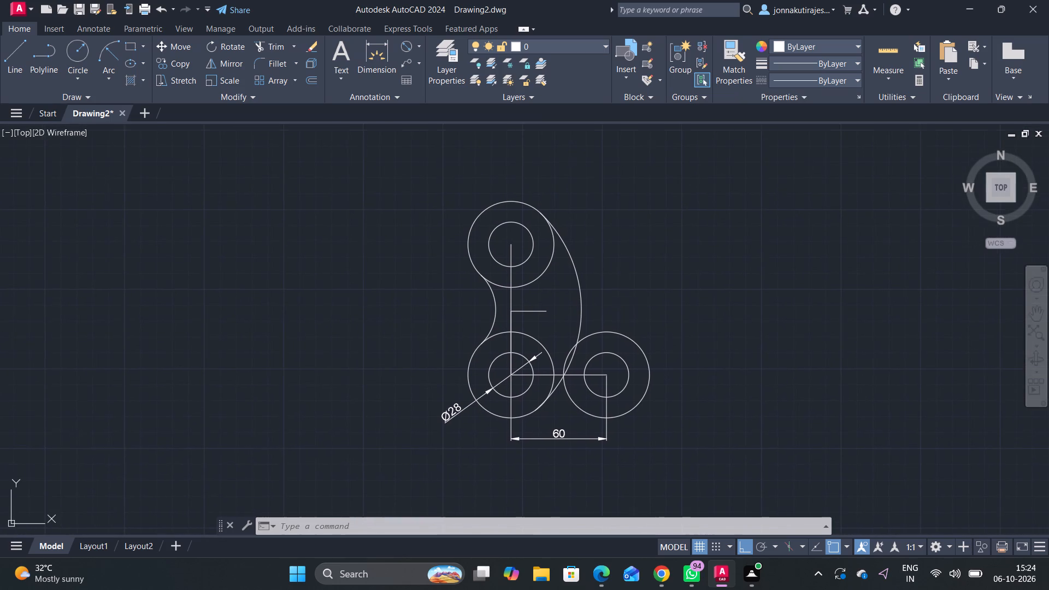
{"action": "middle_click_drag", "start_coordinate": [623, 305], "coordinate": [544, 398]}
{"action": "middle_click_drag", "start_coordinate": [526, 390], "coordinate": [500, 363]}
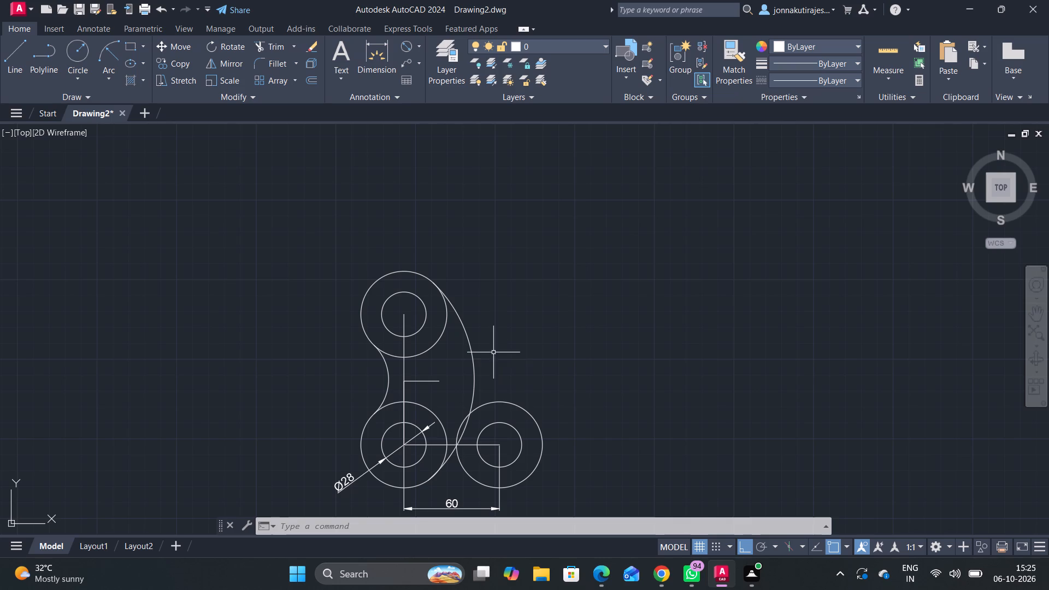
{"action": "scroll", "coordinate": [491, 350], "scroll_direction": "down", "scroll_amount": 1}
{"action": "middle_click_drag", "start_coordinate": [479, 315], "coordinate": [470, 249]}
{"action": "scroll", "coordinate": [506, 309], "scroll_direction": "up", "scroll_amount": 1}
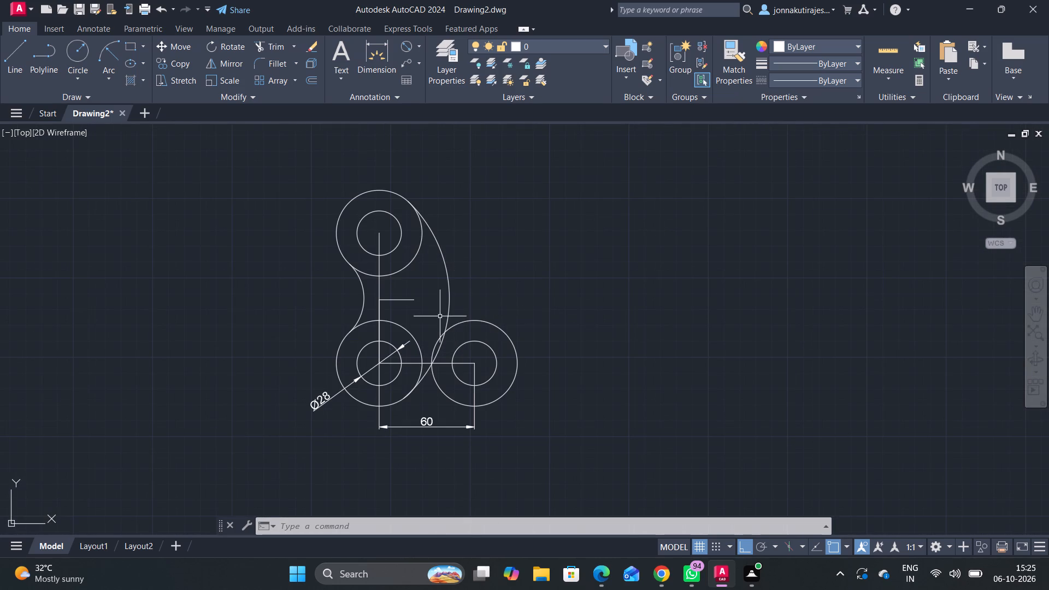
{"action": "left_click", "coordinate": [7, 60]}
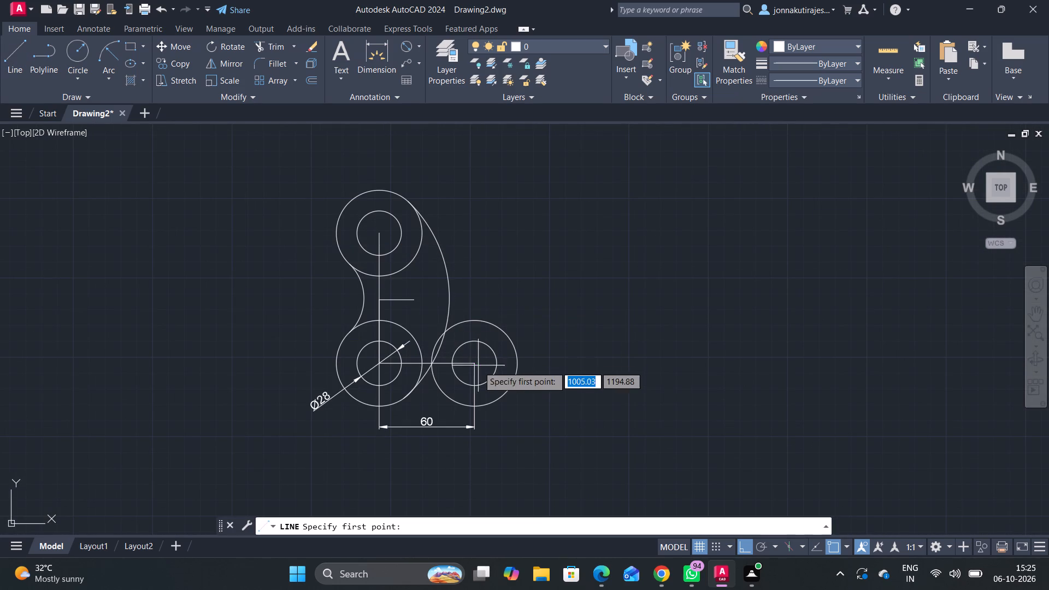
{"action": "left_click_drag", "start_coordinate": [470, 363], "coordinate": [473, 351]}
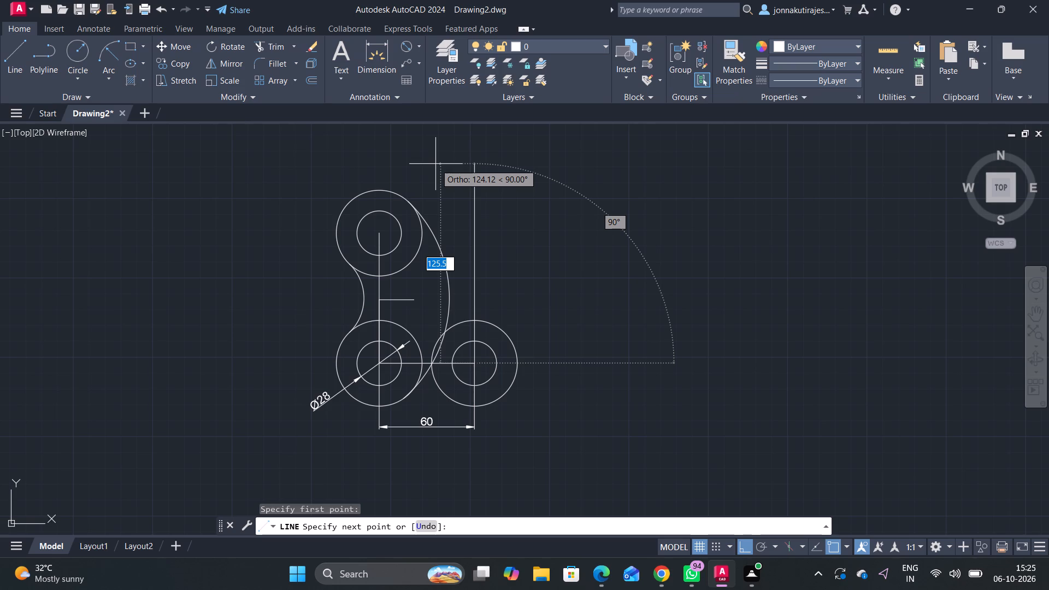
{"action": "left_click", "coordinate": [435, 164]}
{"action": "key", "text": "Escape"}
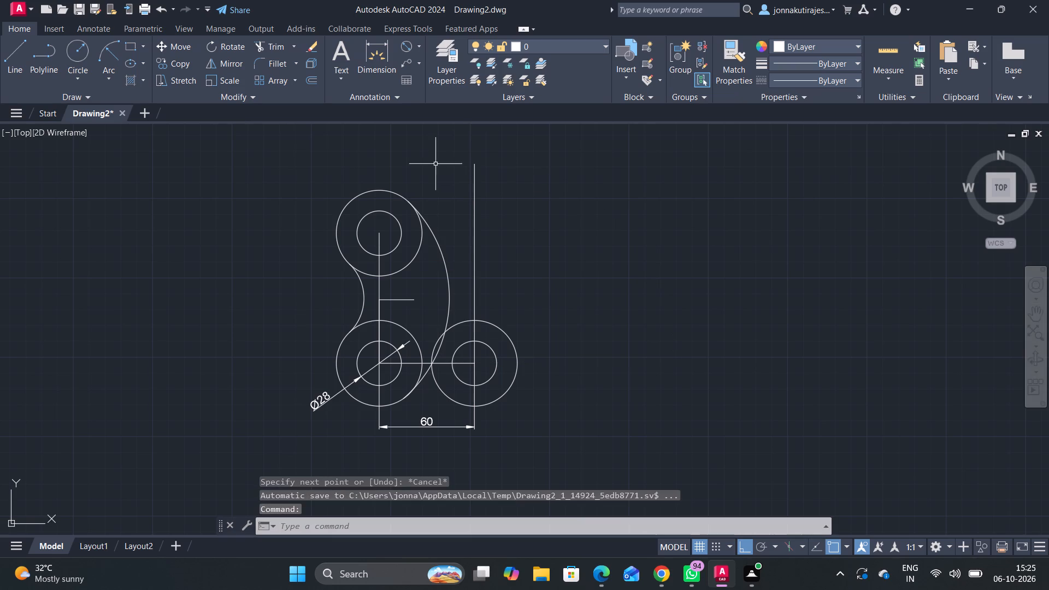
Add a linear dimension from the upper circle centre horizontally to the vertical line above the lower-right circles.
{"action": "left_click", "coordinate": [418, 45]}
{"action": "left_click", "coordinate": [412, 69]}
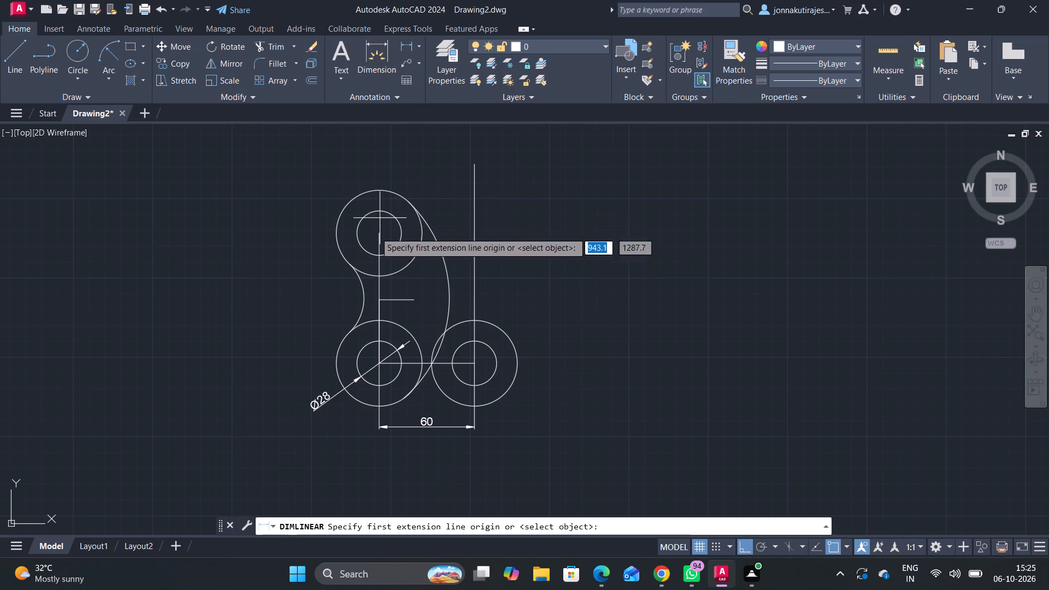
{"action": "left_click", "coordinate": [380, 232]}
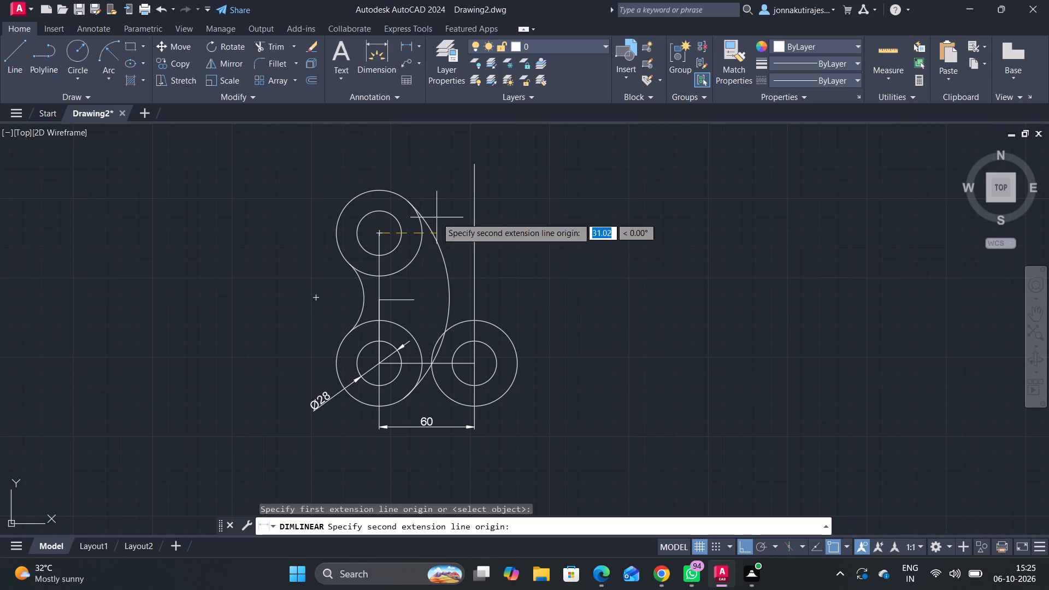
{"action": "left_click", "coordinate": [473, 234]}
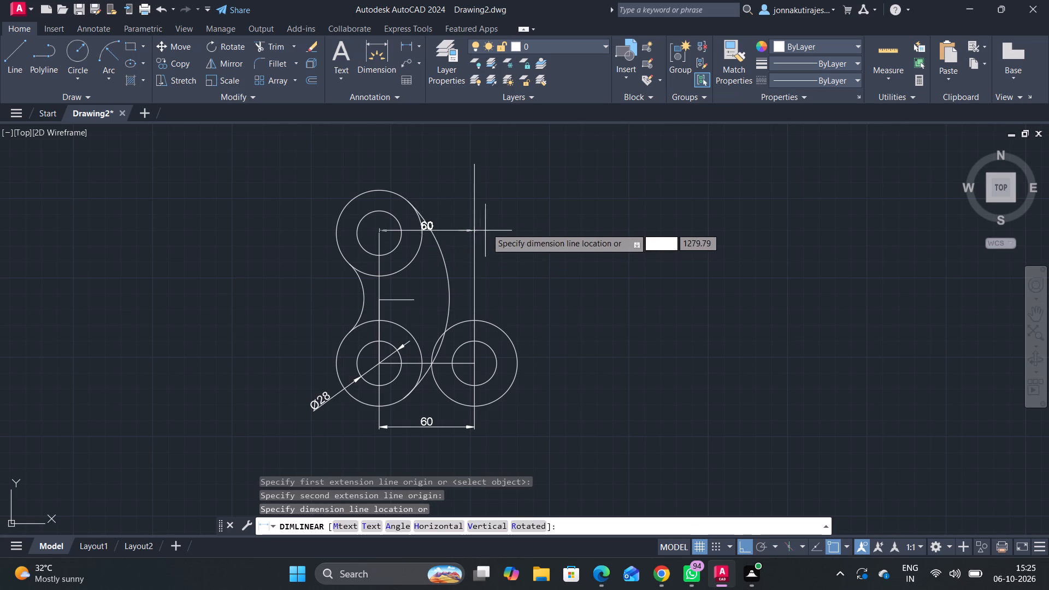
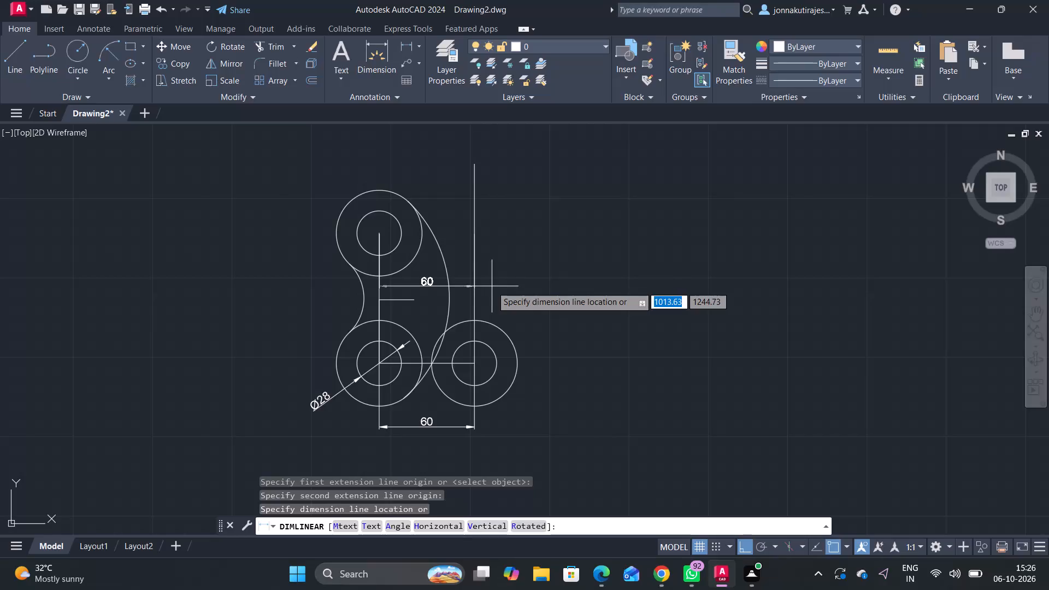
Cancel the pending dimension and delete the upper circles, both connecting arcs and the two vertical centre lines.
{"action": "key", "text": "Escape"}
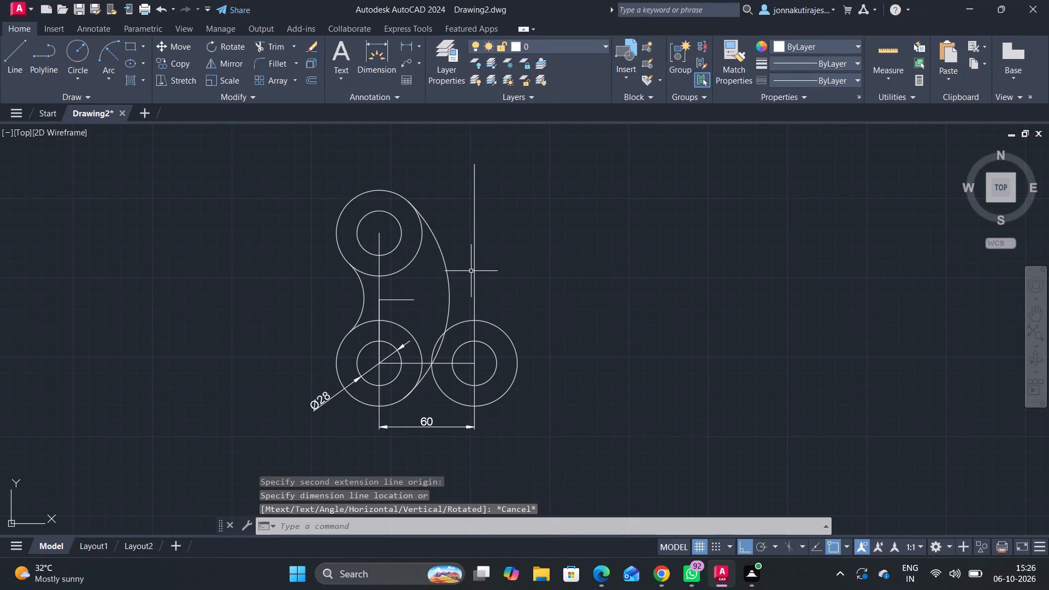
{"action": "left_click", "coordinate": [514, 255]}
{"action": "left_click", "coordinate": [325, 274]}
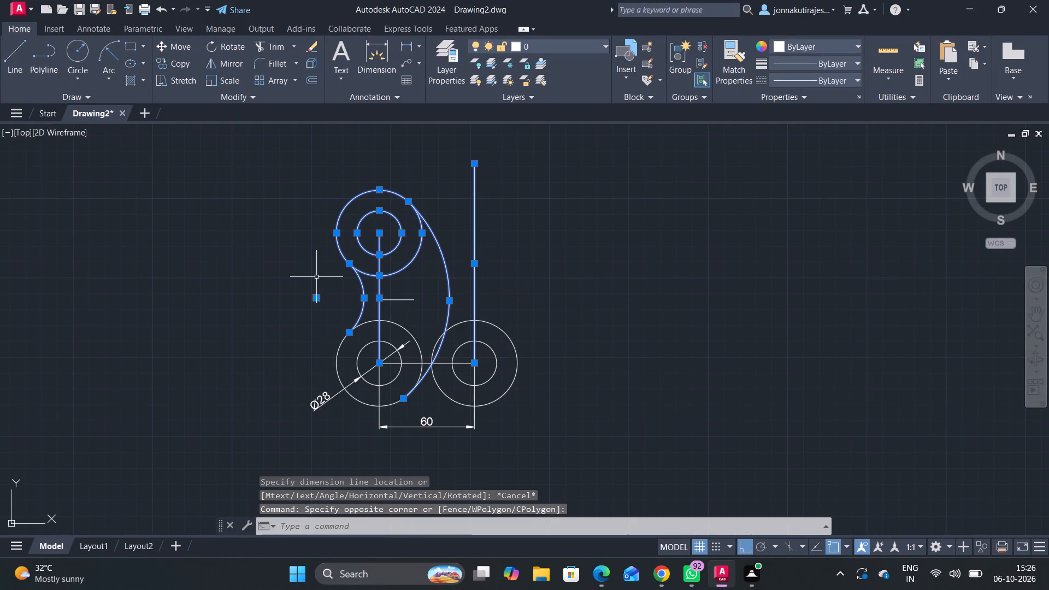
{"action": "key", "text": "Delete"}
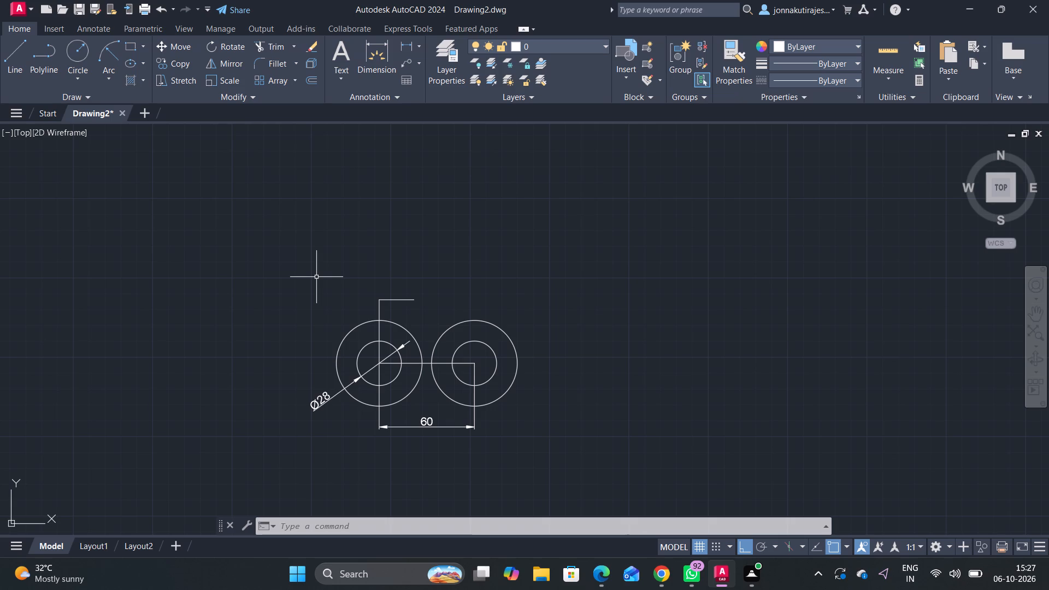
Draw a line from the lower-left circles' centre 4 units horizontally right, continuing 82 units vertically upward.
{"action": "left_click", "coordinate": [14, 58]}
{"action": "scroll", "coordinate": [423, 374], "scroll_direction": "up", "scroll_amount": 2}
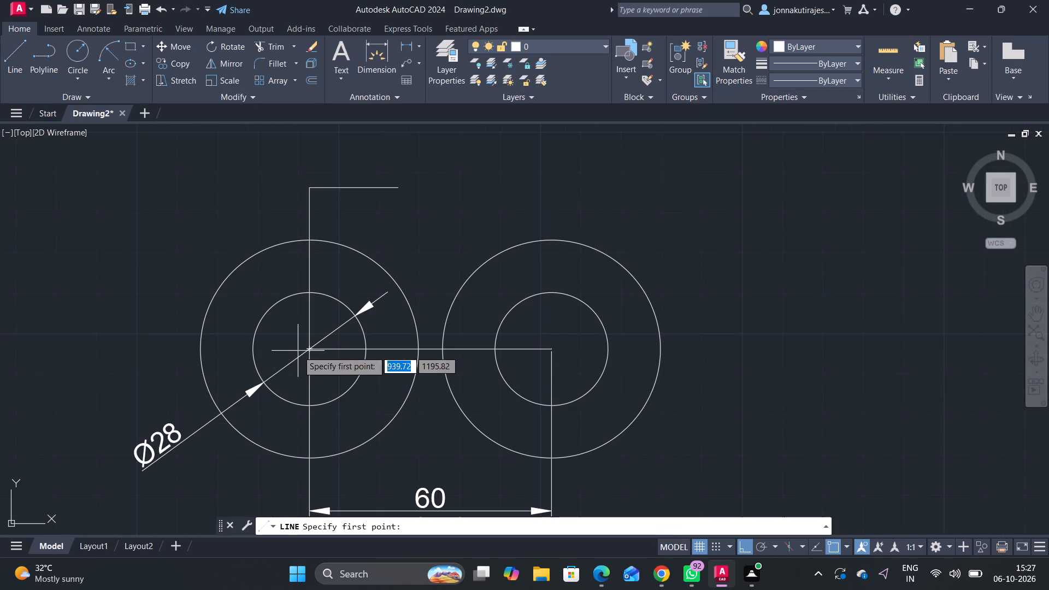
{"action": "left_click", "coordinate": [310, 348]}
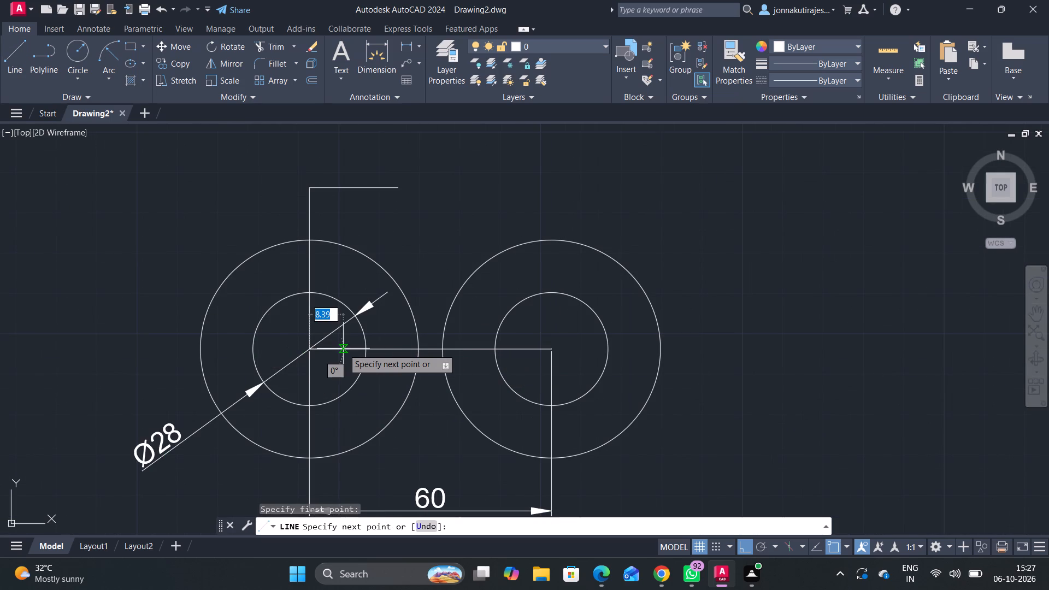
{"action": "key", "text": "4"}
{"action": "key", "text": "Return"}
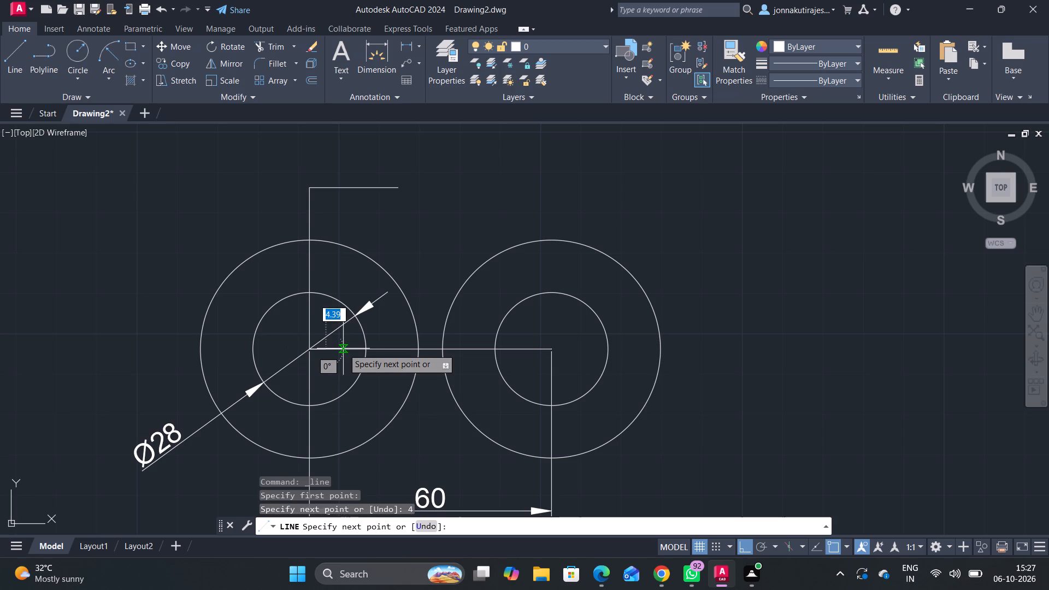
{"action": "scroll", "coordinate": [307, 343], "scroll_direction": "up", "scroll_amount": 4}
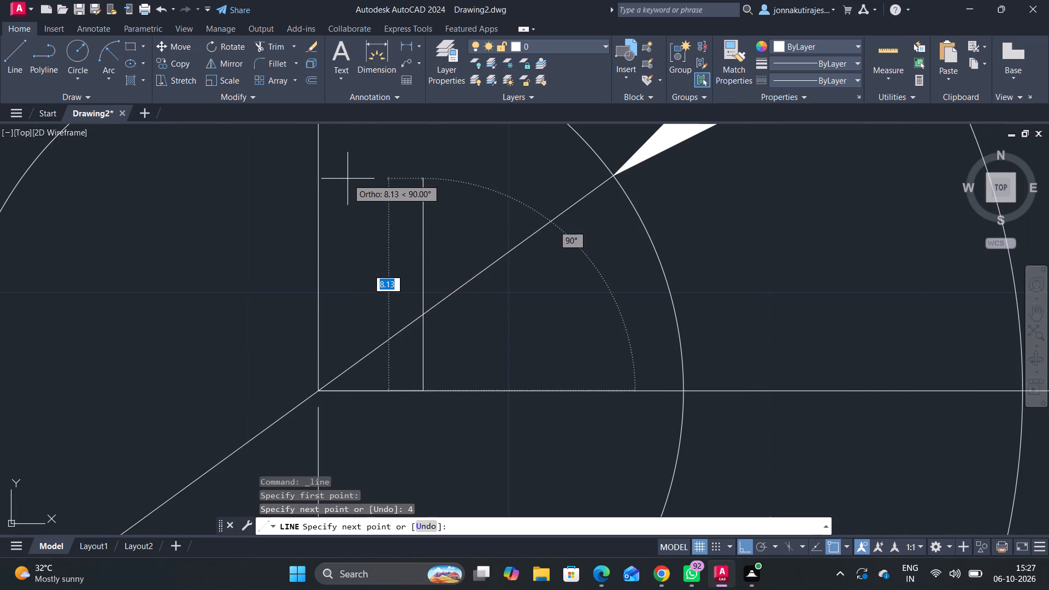
{"action": "scroll", "coordinate": [347, 179], "scroll_direction": "down", "scroll_amount": 3}
{"action": "middle_click_drag", "start_coordinate": [365, 186], "coordinate": [376, 320]}
{"action": "scroll", "coordinate": [372, 186], "scroll_direction": "down", "scroll_amount": 3}
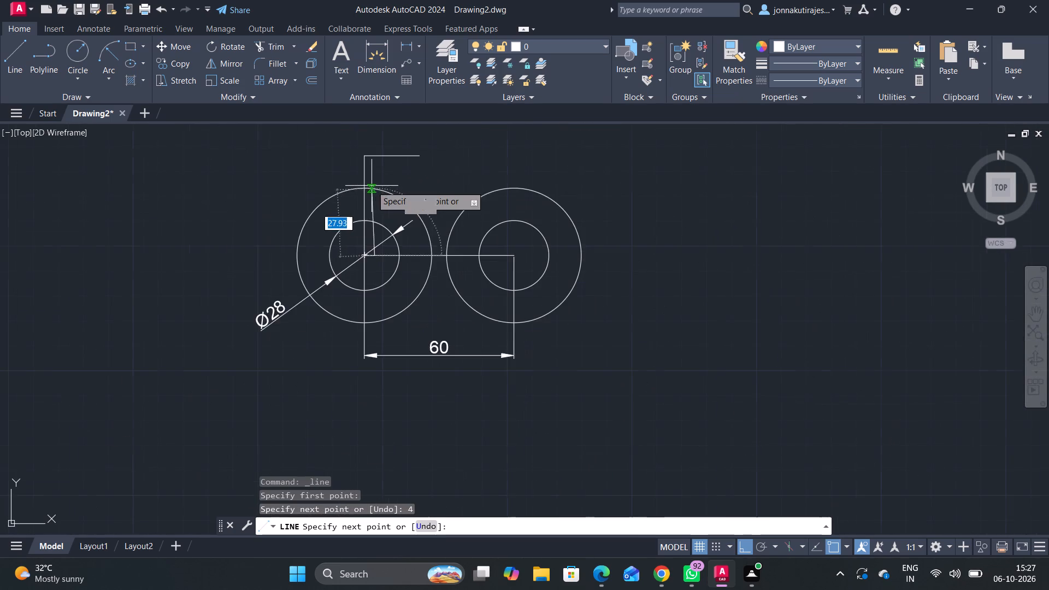
{"action": "middle_click_drag", "start_coordinate": [382, 206], "coordinate": [382, 312]}
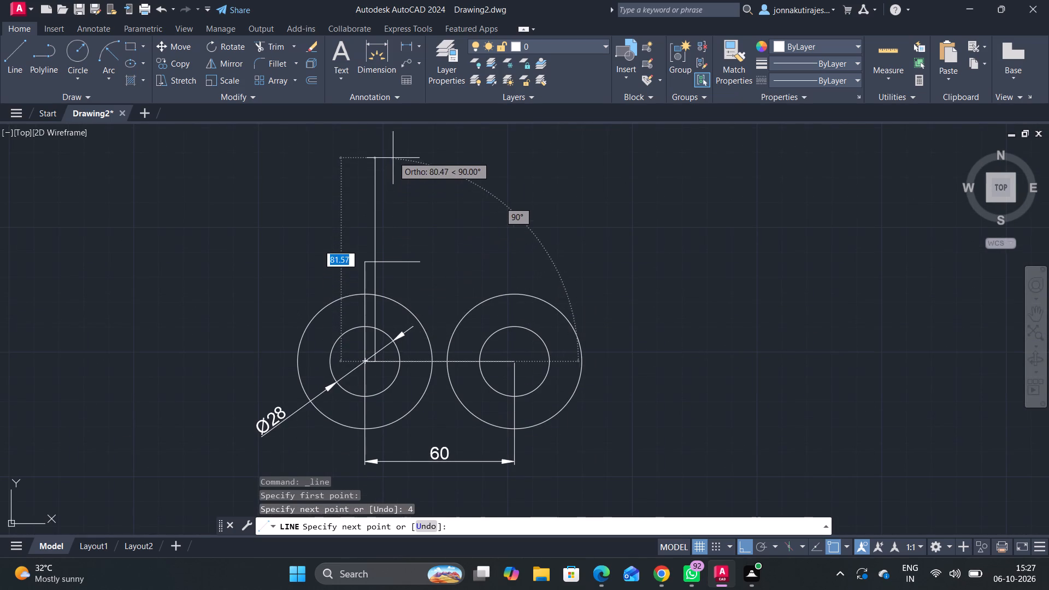
{"action": "scroll", "coordinate": [392, 146], "scroll_direction": "up", "scroll_amount": 1}
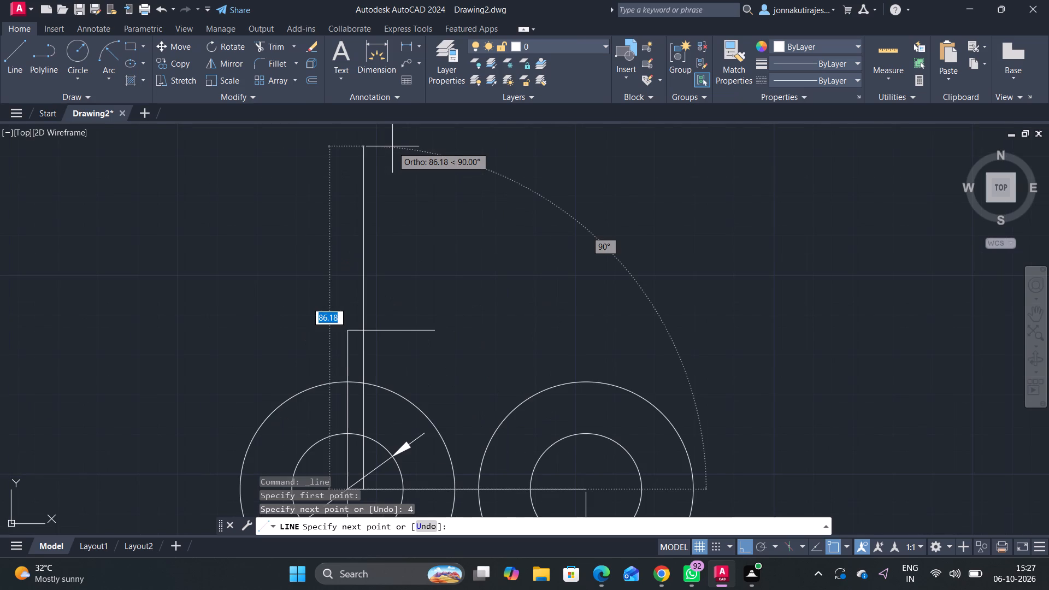
{"action": "scroll", "coordinate": [392, 146], "scroll_direction": "down", "scroll_amount": 1}
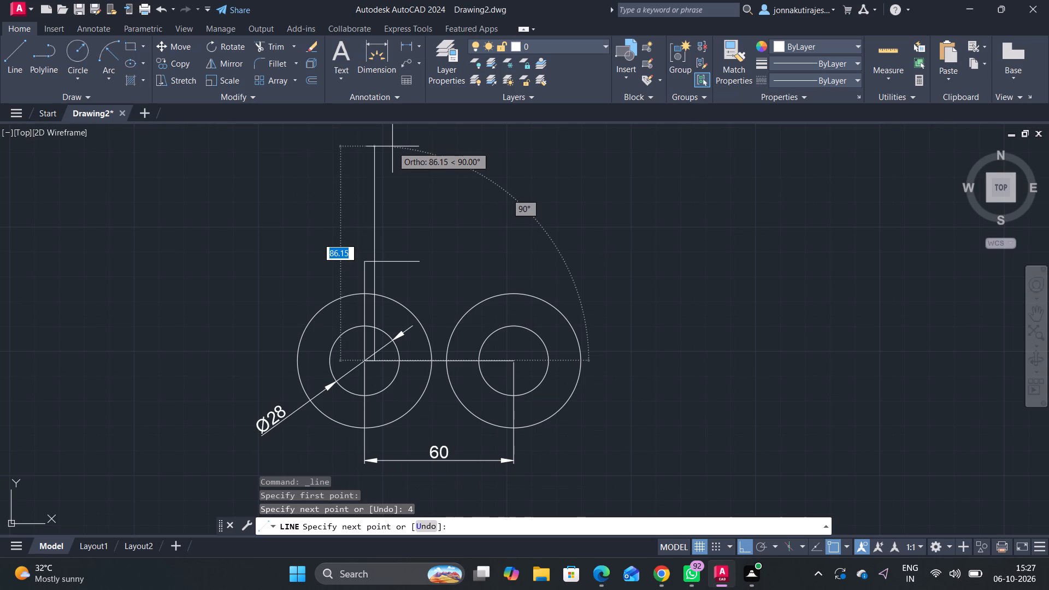
{"action": "type", "text": "82"}
{"action": "key", "text": "Return"}
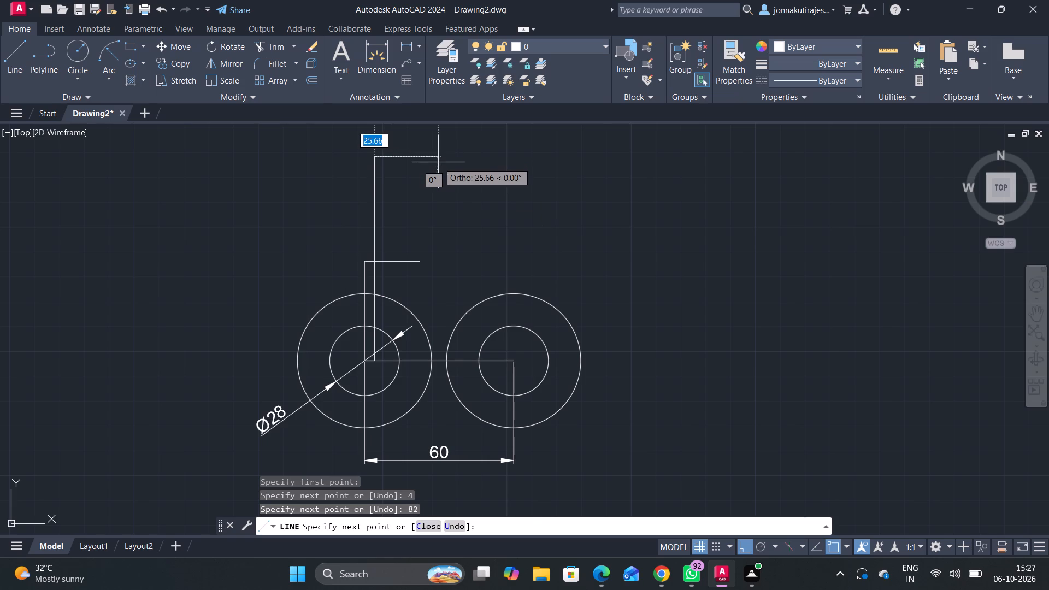
{"action": "key", "text": "Escape"}
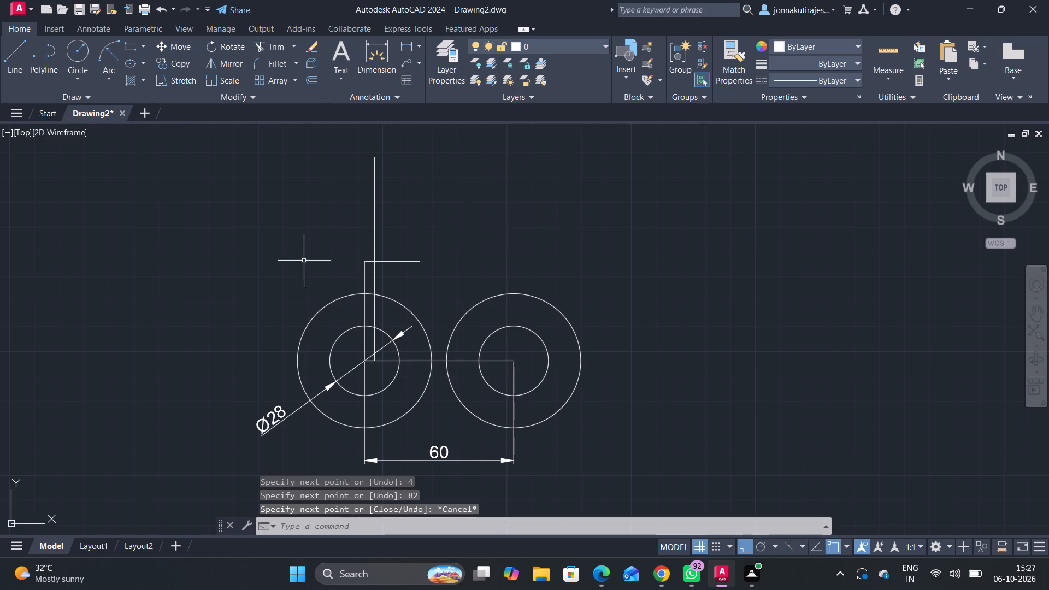
Add a horizontal linear dimension above the short horizontal line over the lower-left circles.
{"action": "left_click", "coordinate": [405, 44]}
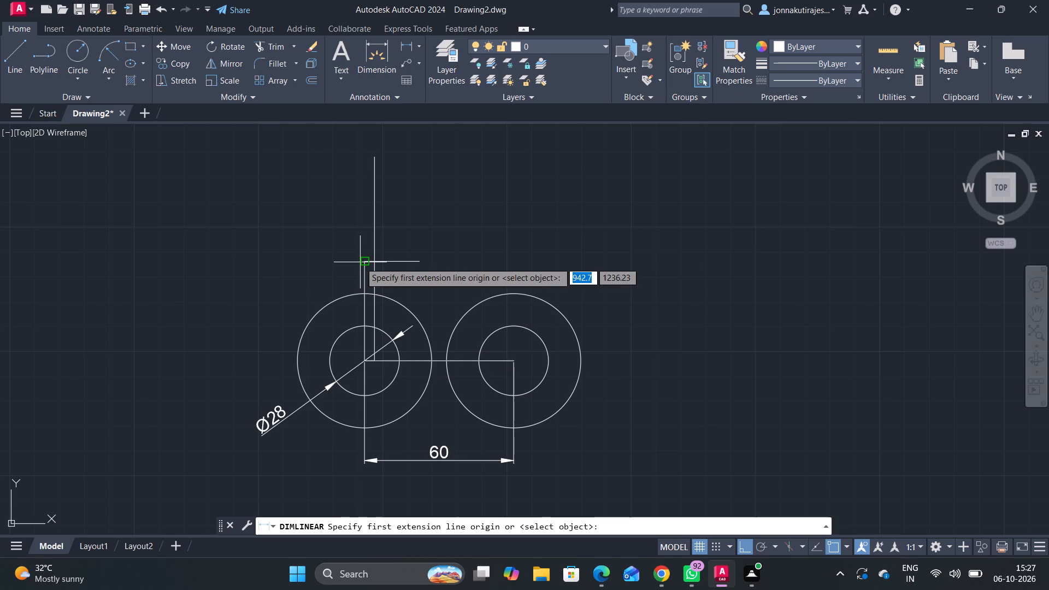
{"action": "left_click", "coordinate": [360, 262]}
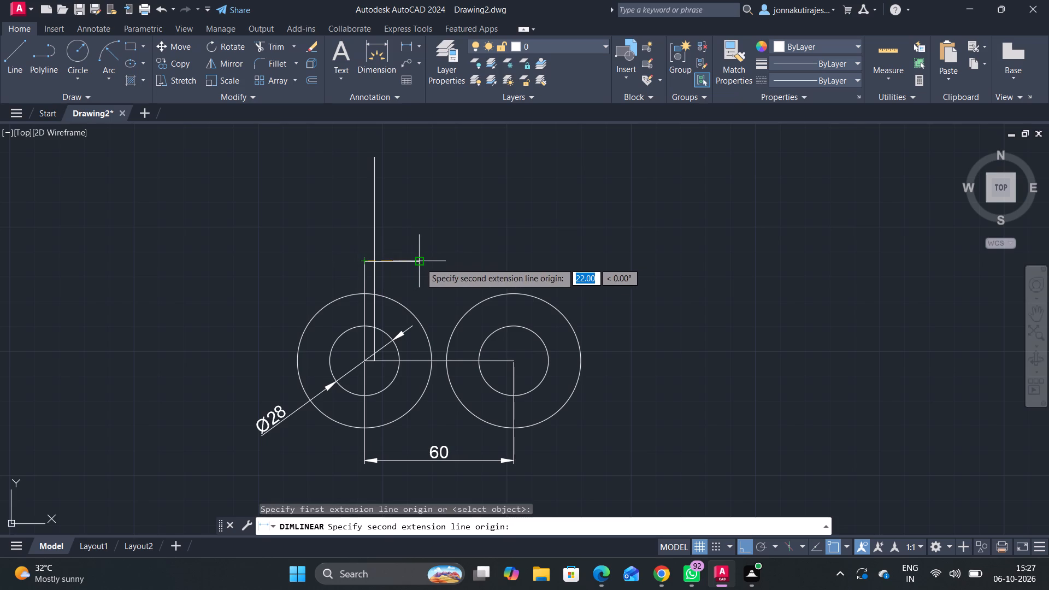
{"action": "left_click", "coordinate": [420, 263]}
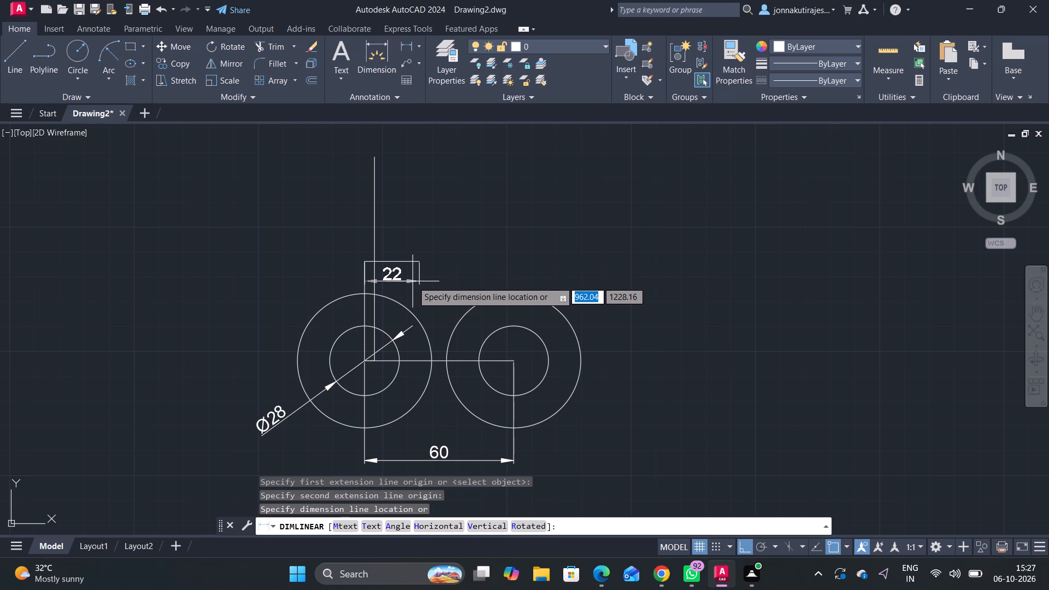
{"action": "left_click", "coordinate": [416, 247]}
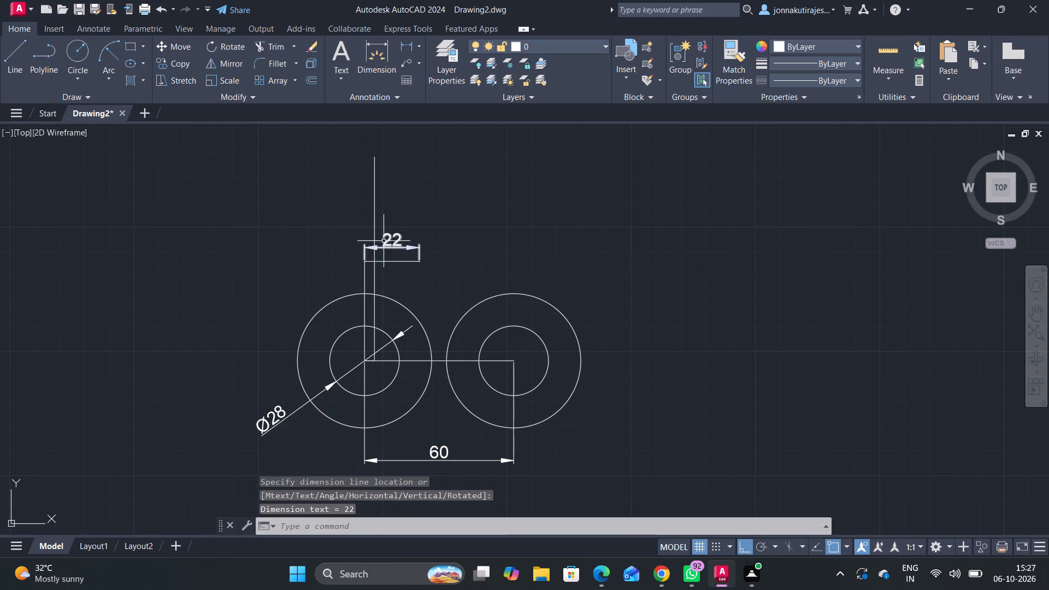
Add a vertical linear dimension for the new tall line, placed to the left of the lower-left circles.
{"action": "key", "text": "space"}
{"action": "left_click", "coordinate": [373, 158]}
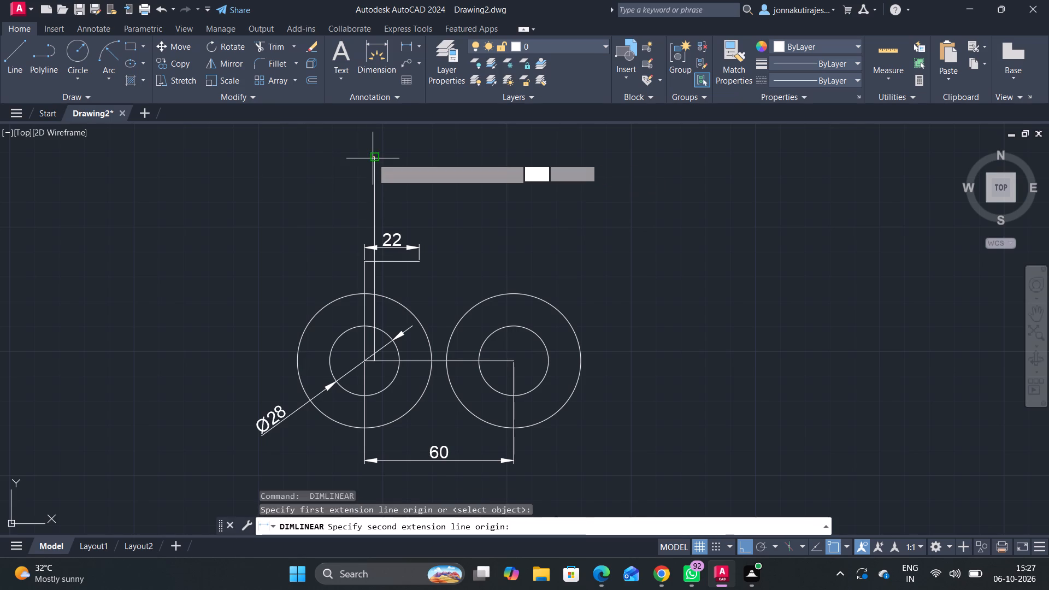
{"action": "left_click", "coordinate": [377, 362]}
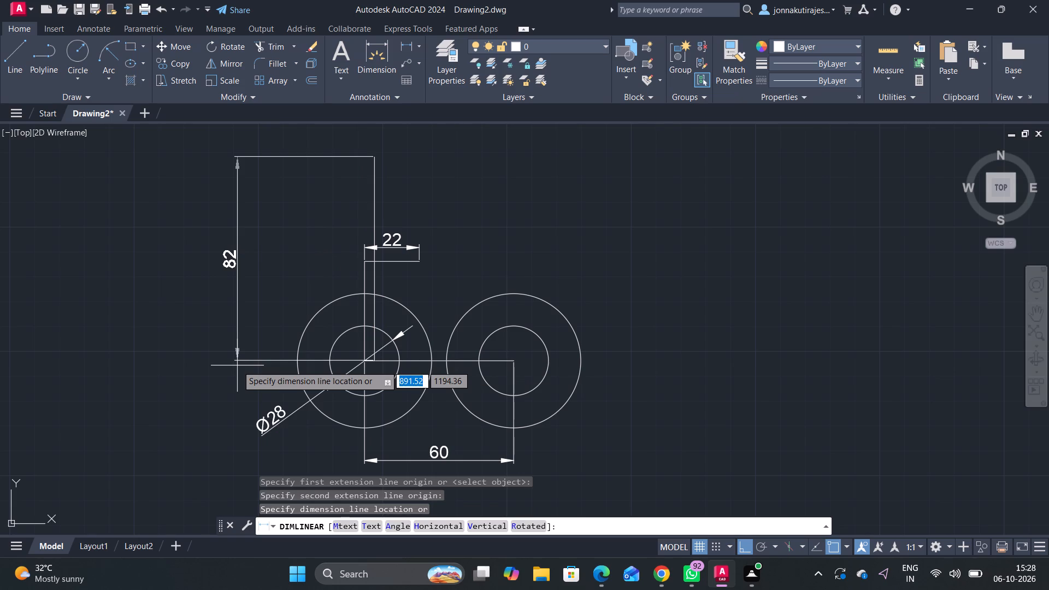
{"action": "left_click", "coordinate": [220, 369]}
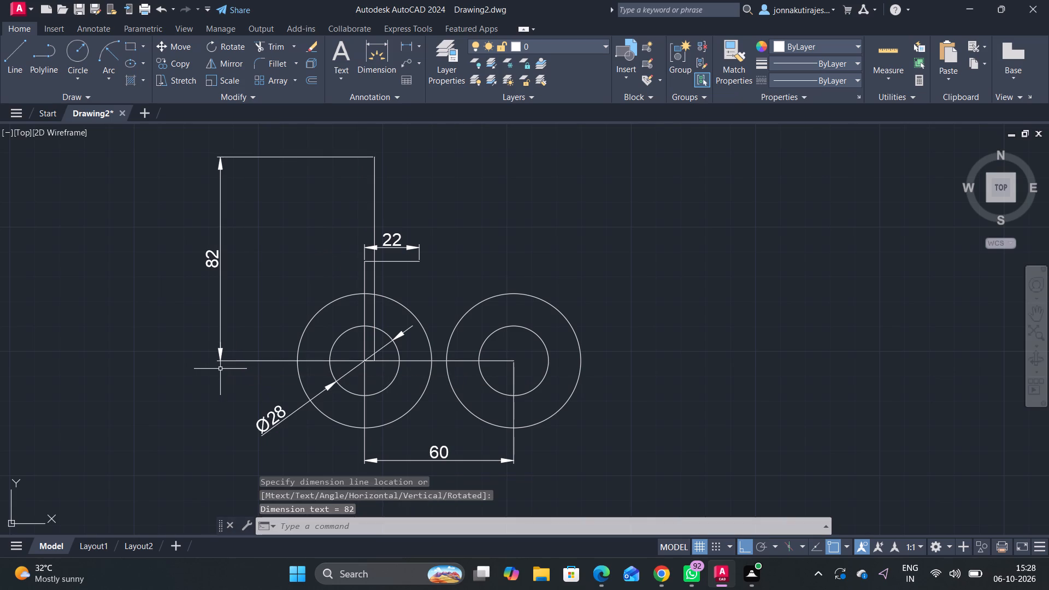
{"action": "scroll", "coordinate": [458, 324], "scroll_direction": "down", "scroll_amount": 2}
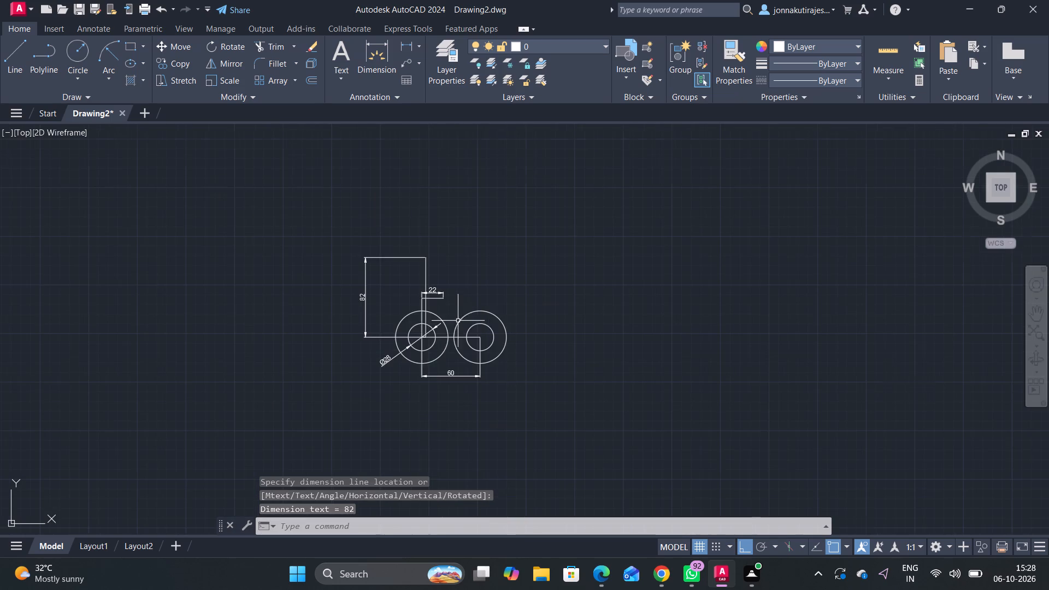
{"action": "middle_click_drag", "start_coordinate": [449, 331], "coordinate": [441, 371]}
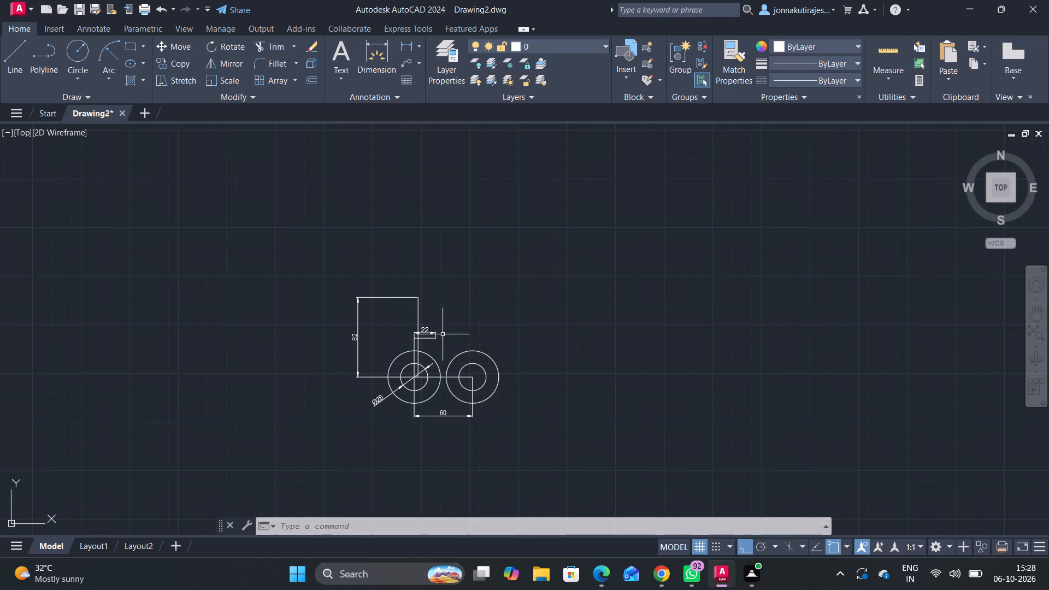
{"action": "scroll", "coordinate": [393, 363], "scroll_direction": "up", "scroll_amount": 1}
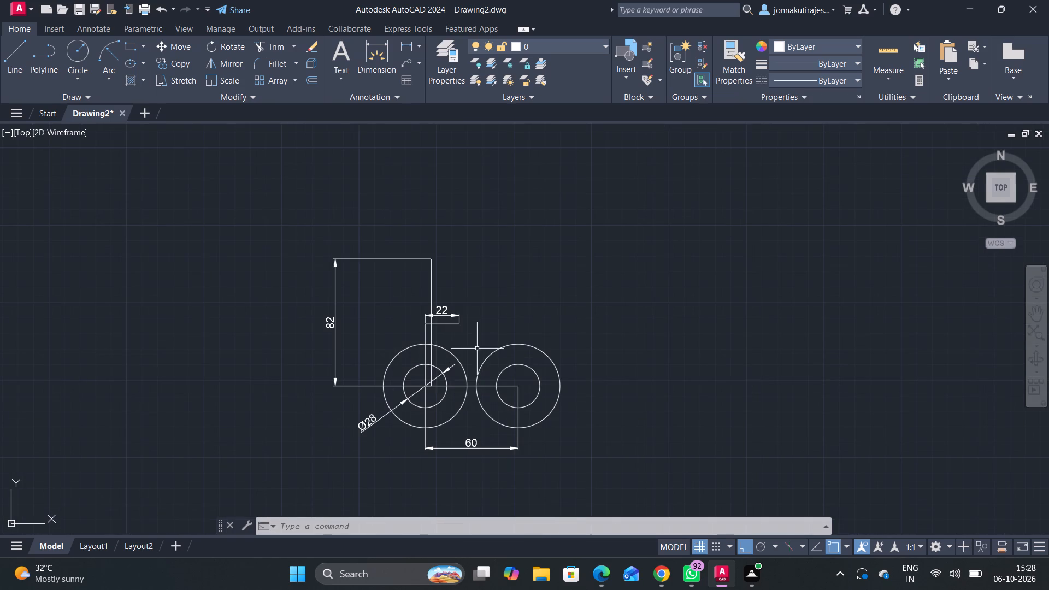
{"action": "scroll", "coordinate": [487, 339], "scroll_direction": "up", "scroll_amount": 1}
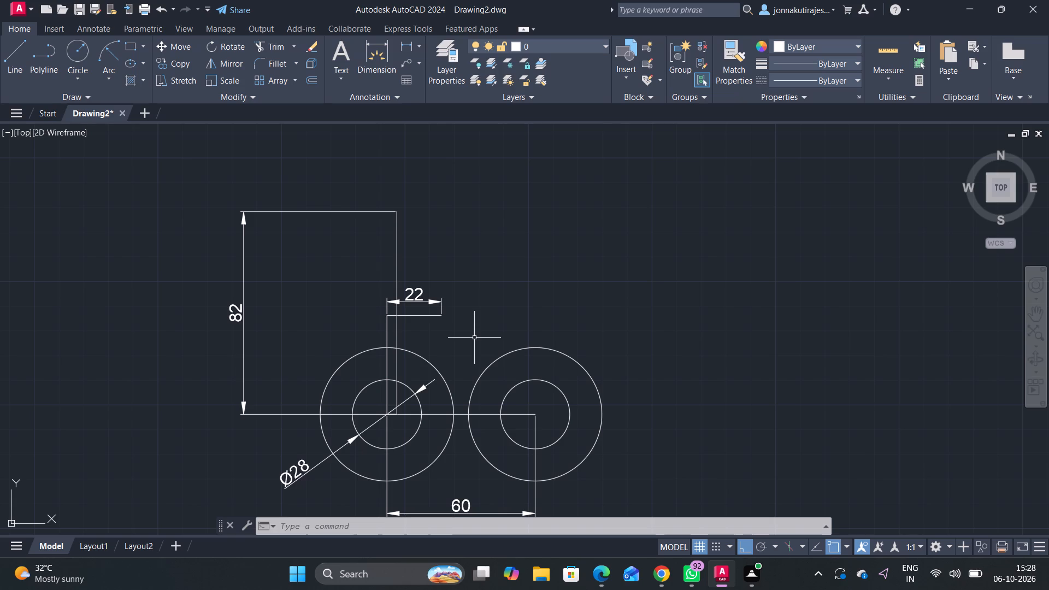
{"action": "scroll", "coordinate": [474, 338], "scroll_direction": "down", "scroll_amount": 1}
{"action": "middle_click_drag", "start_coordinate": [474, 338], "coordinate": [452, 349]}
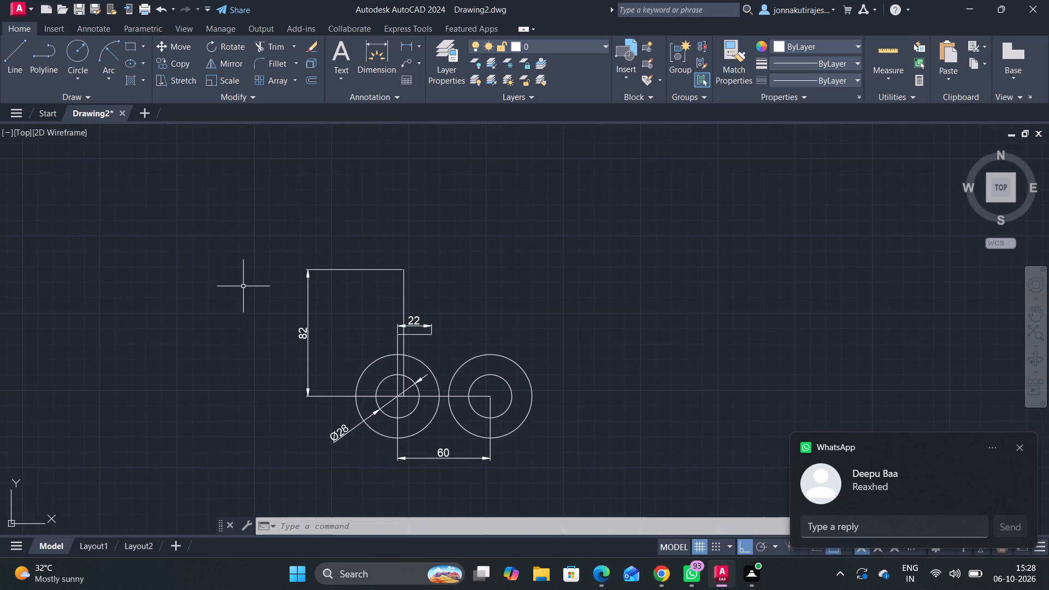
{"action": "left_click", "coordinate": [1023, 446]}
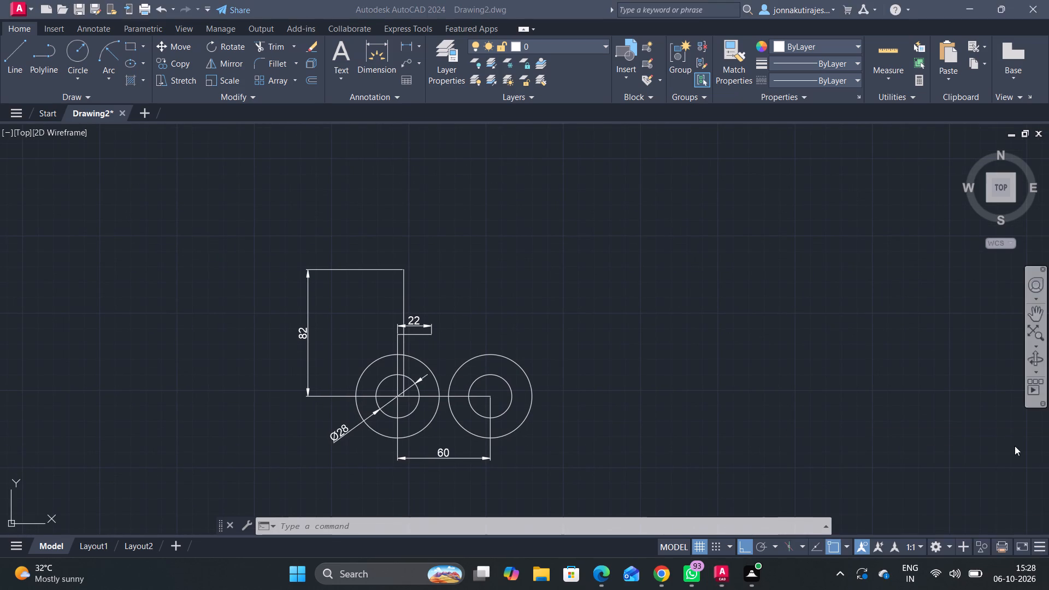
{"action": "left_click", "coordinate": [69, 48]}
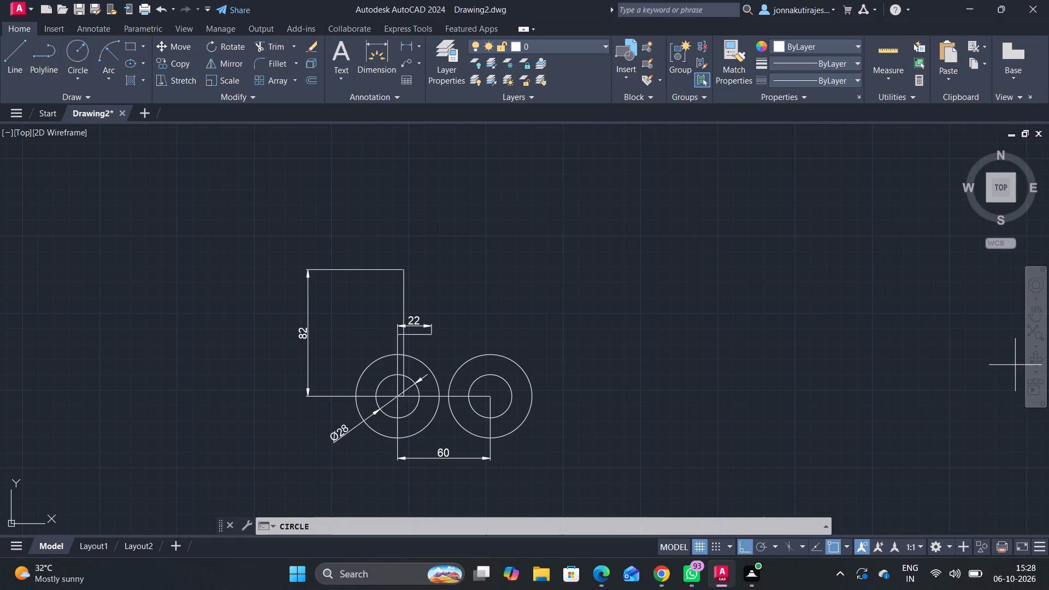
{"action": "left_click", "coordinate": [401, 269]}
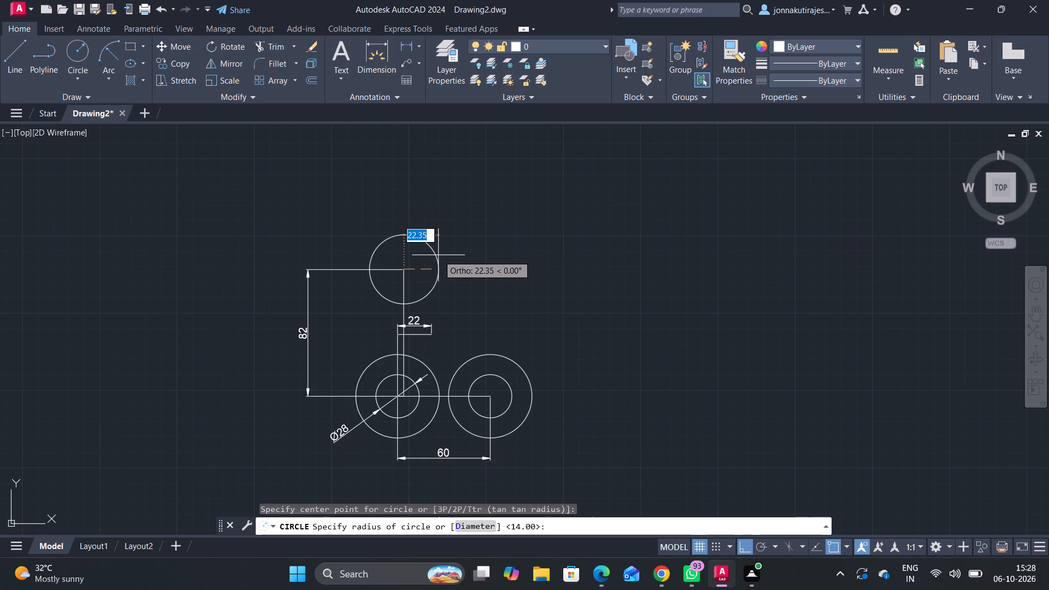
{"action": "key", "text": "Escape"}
Copy the two lower-right concentric circles from their centre to the top end of the tall vertical line.
{"action": "left_click_drag", "start_coordinate": [566, 358], "coordinate": [542, 375]}
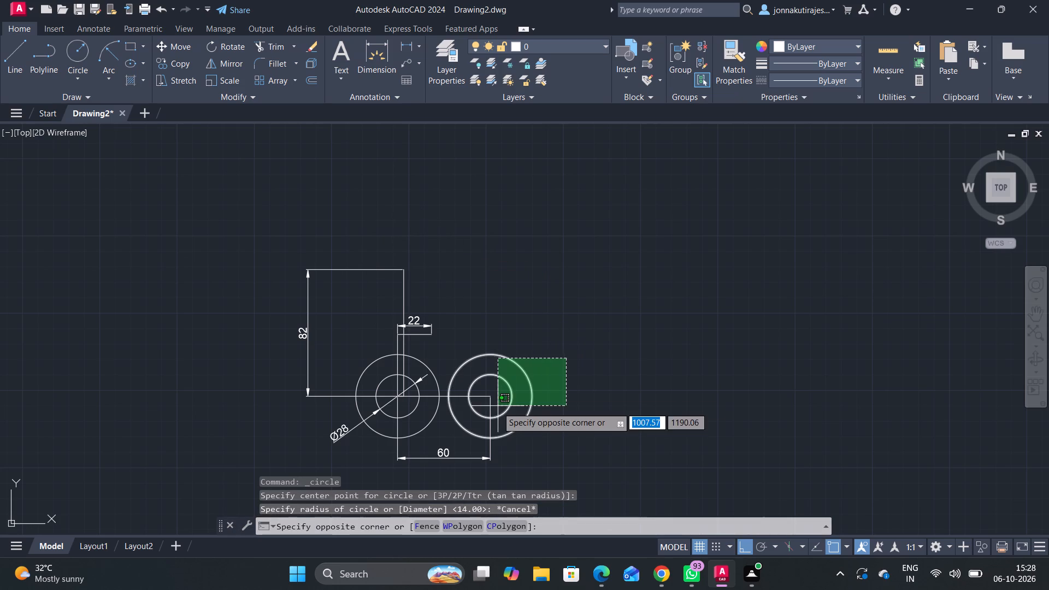
{"action": "left_click", "coordinate": [505, 403]}
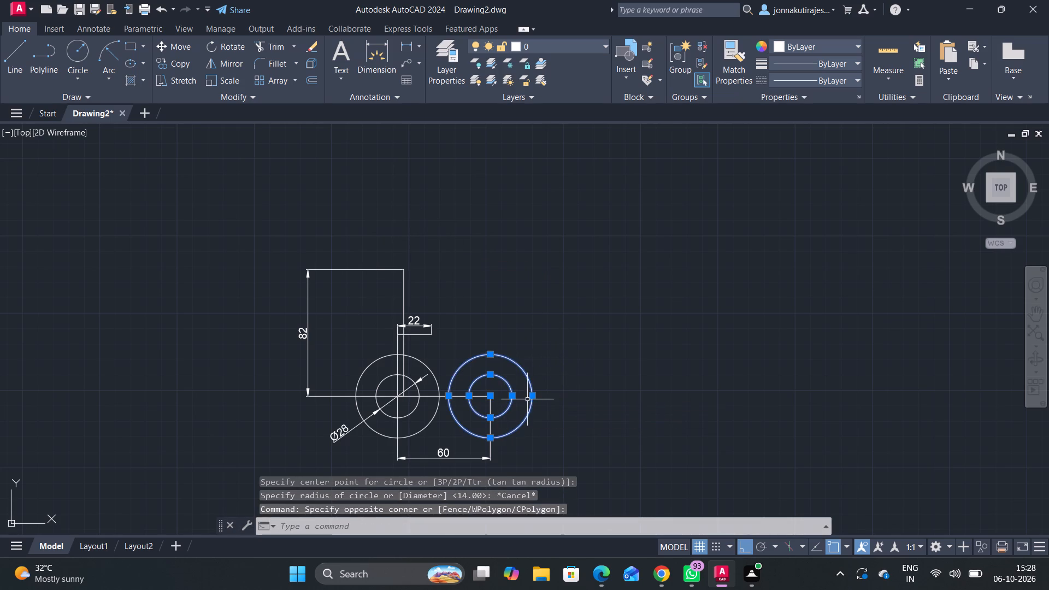
{"action": "key", "text": "c"}
{"action": "key", "text": "o"}
{"action": "key", "text": "Return"}
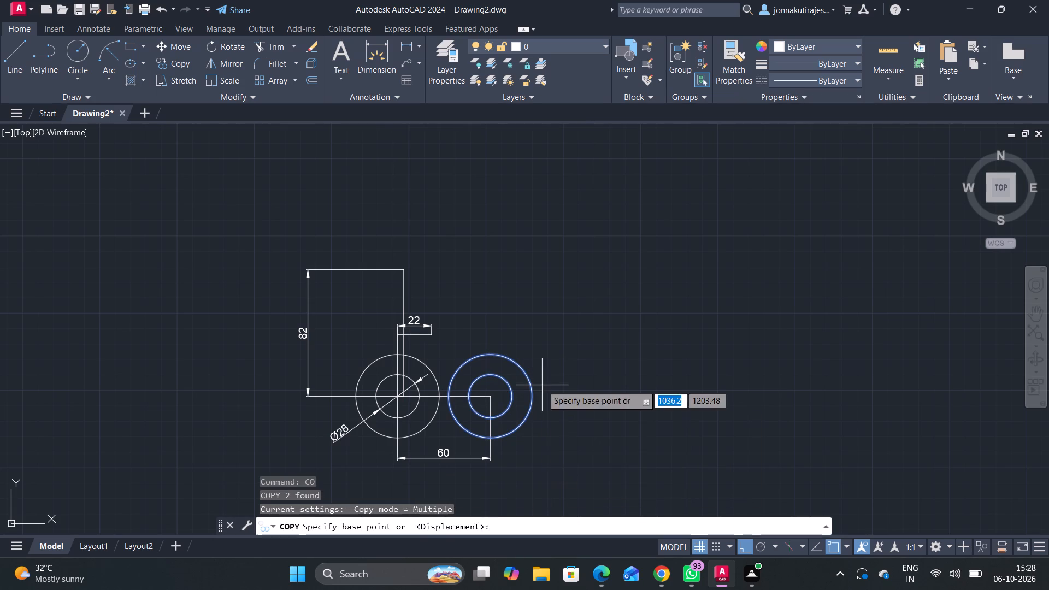
{"action": "left_click", "coordinate": [491, 398]}
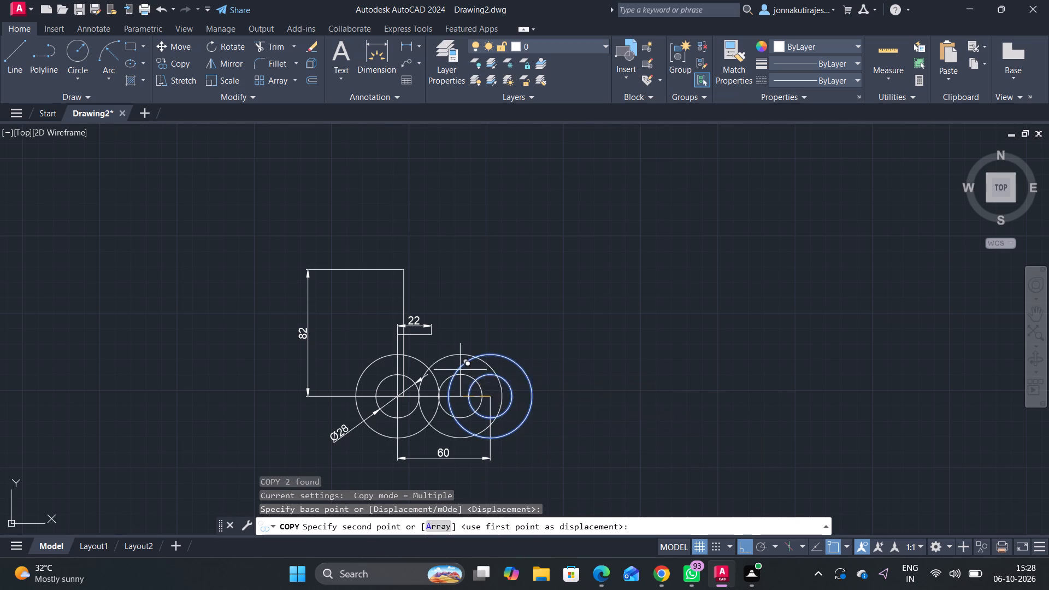
{"action": "left_click", "coordinate": [406, 267]}
{"action": "key", "text": "Escape"}
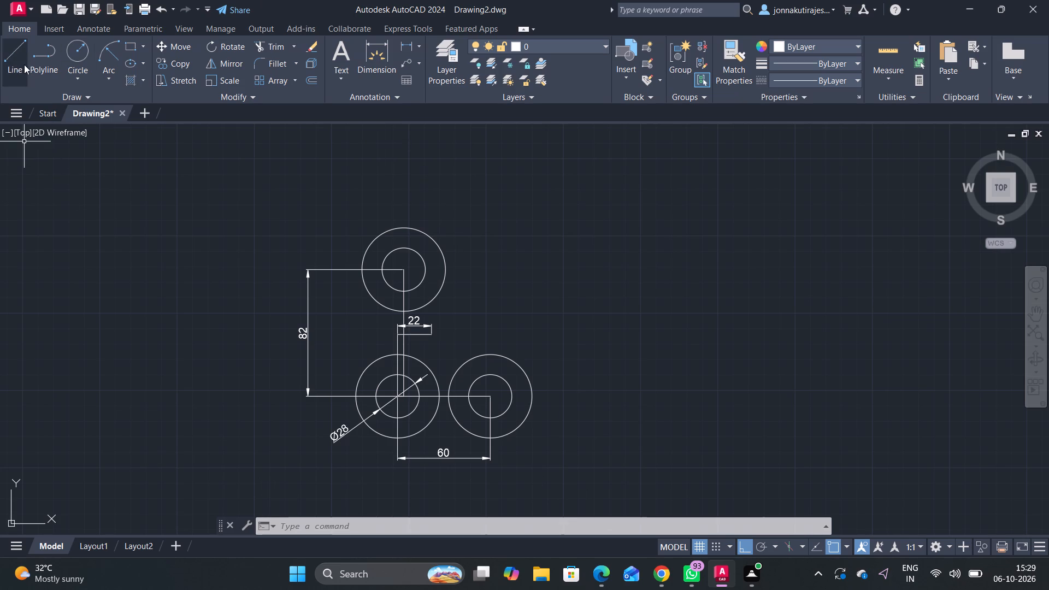
Fillet the lower-left outer circle to the upper outer circle along their left sides with a radius of 30.
{"action": "left_click", "coordinate": [270, 58]}
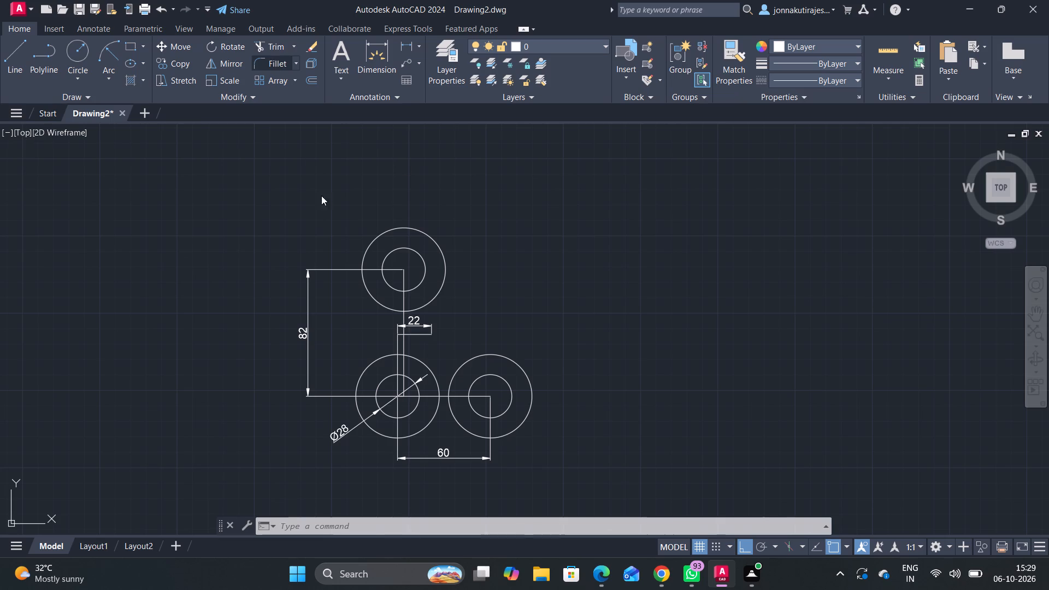
{"action": "left_click", "coordinate": [511, 526]}
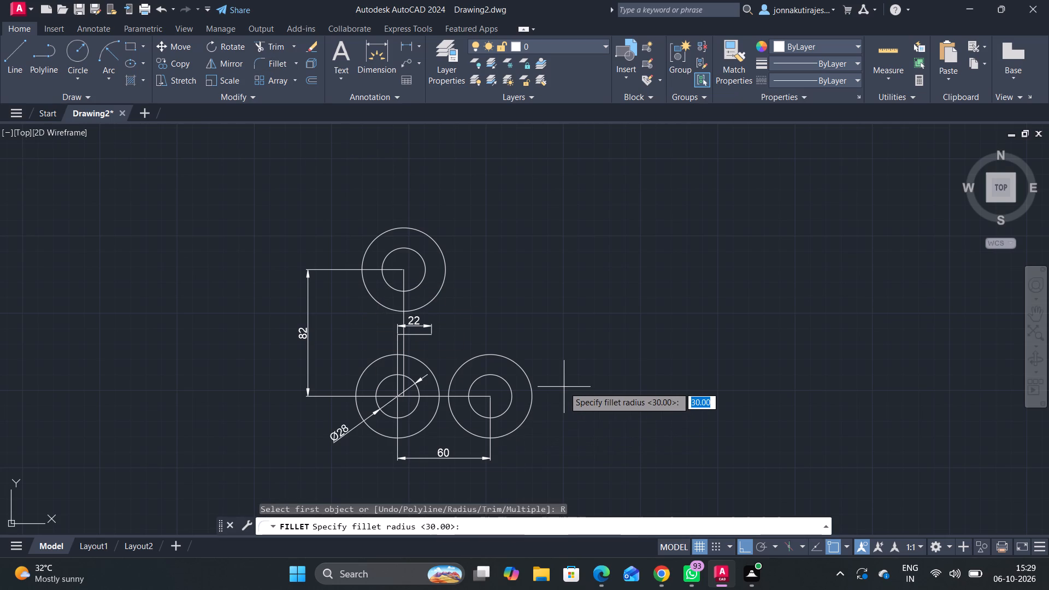
{"action": "type", "text": "30"}
{"action": "key", "text": "Return"}
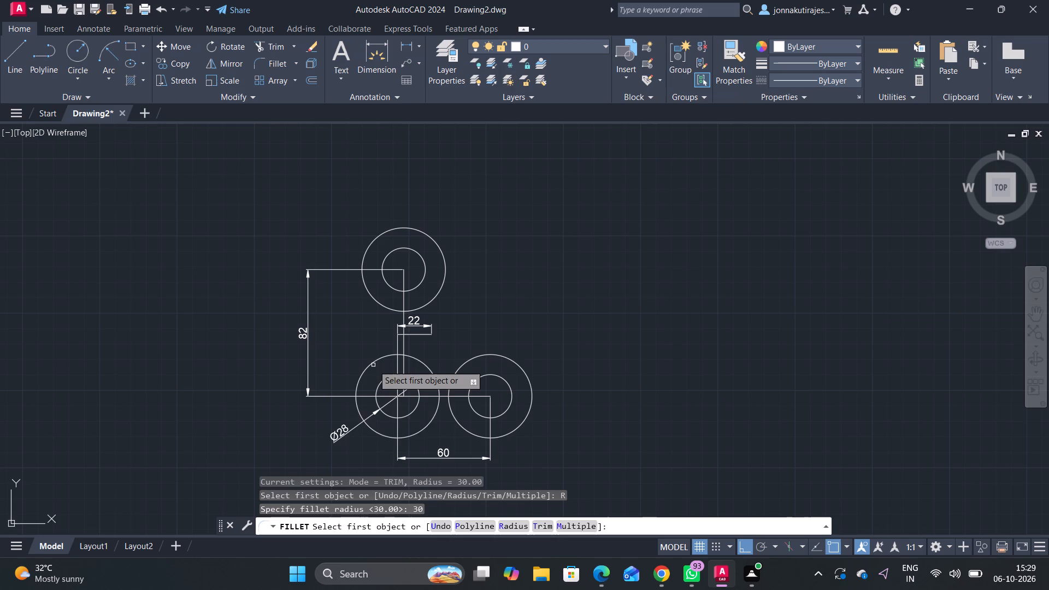
{"action": "left_click", "coordinate": [373, 365]}
{"action": "left_click", "coordinate": [386, 307]}
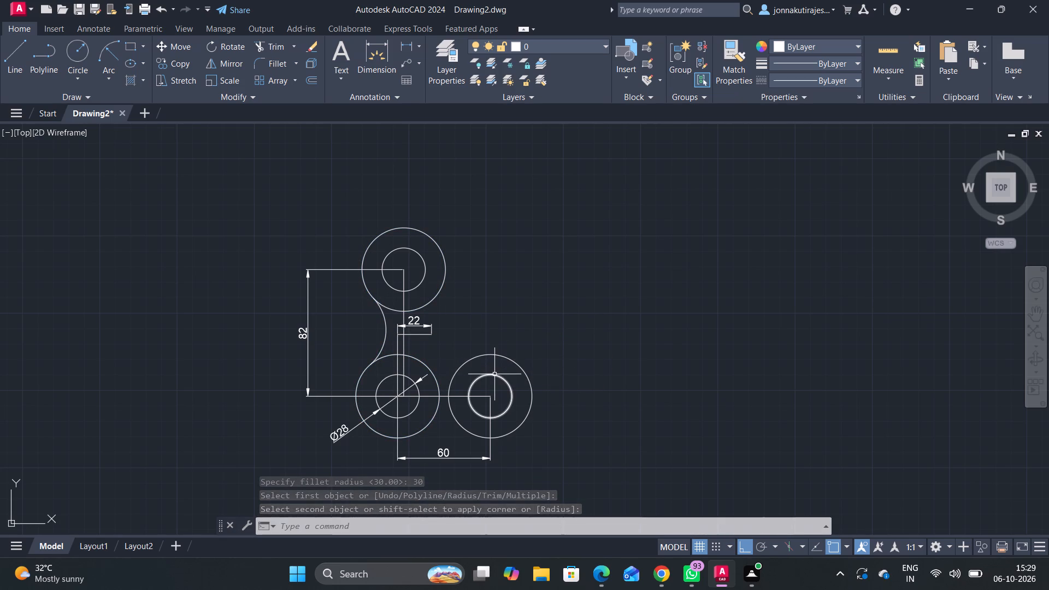
{"action": "key", "text": "Escape"}
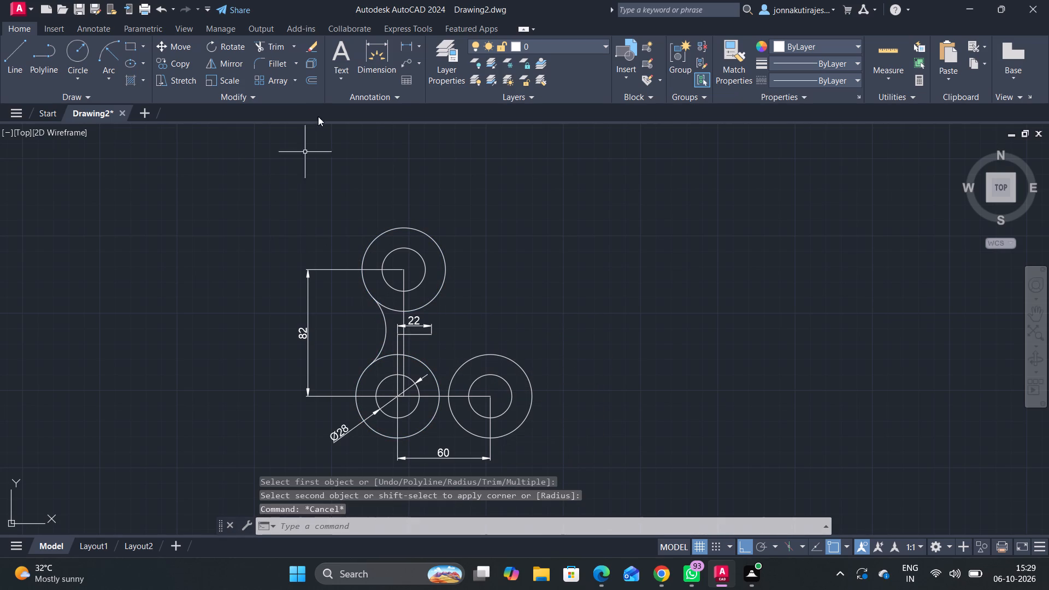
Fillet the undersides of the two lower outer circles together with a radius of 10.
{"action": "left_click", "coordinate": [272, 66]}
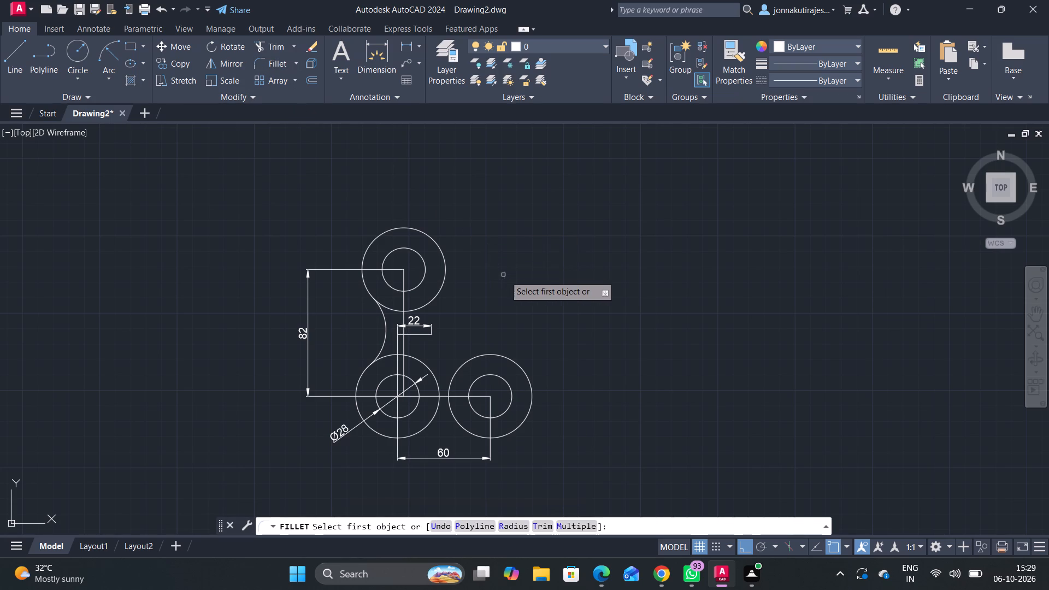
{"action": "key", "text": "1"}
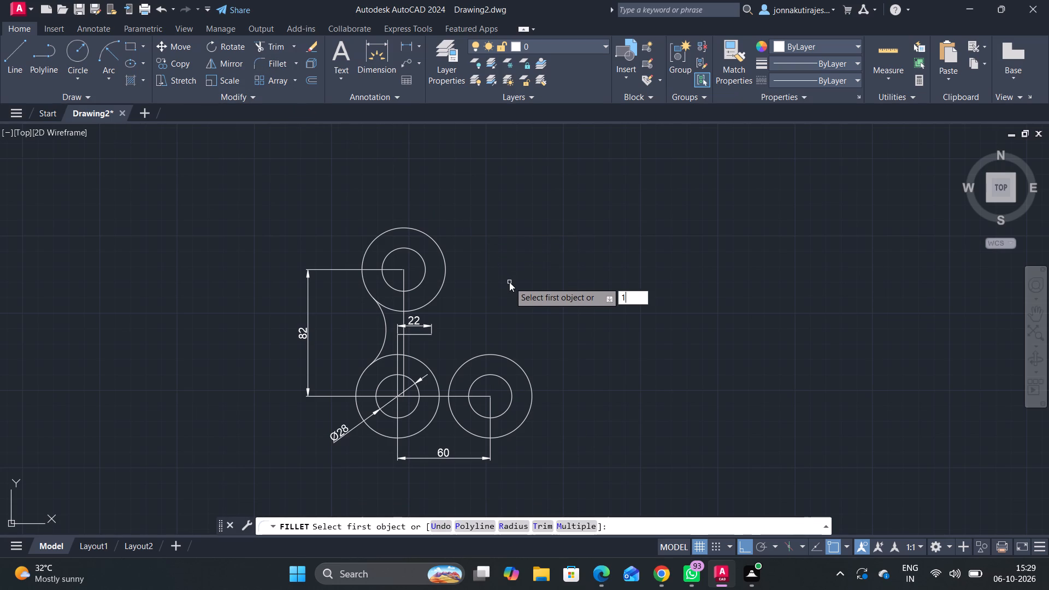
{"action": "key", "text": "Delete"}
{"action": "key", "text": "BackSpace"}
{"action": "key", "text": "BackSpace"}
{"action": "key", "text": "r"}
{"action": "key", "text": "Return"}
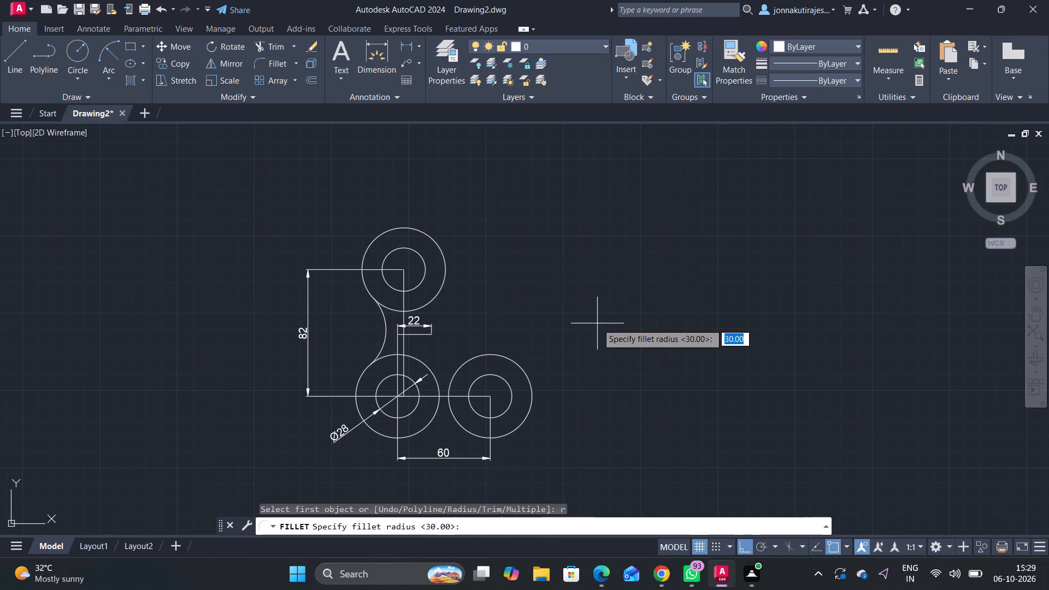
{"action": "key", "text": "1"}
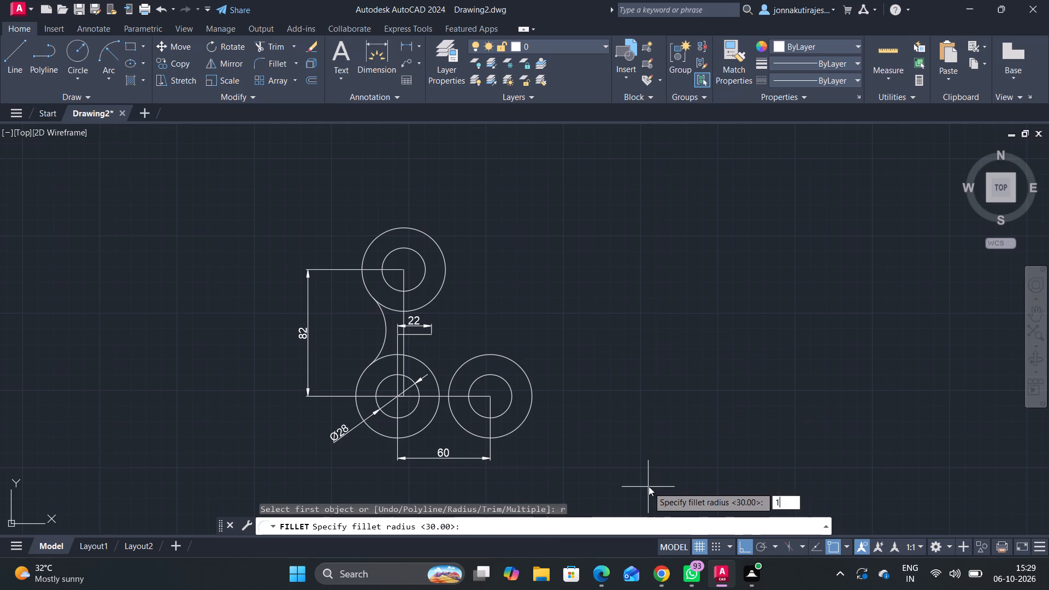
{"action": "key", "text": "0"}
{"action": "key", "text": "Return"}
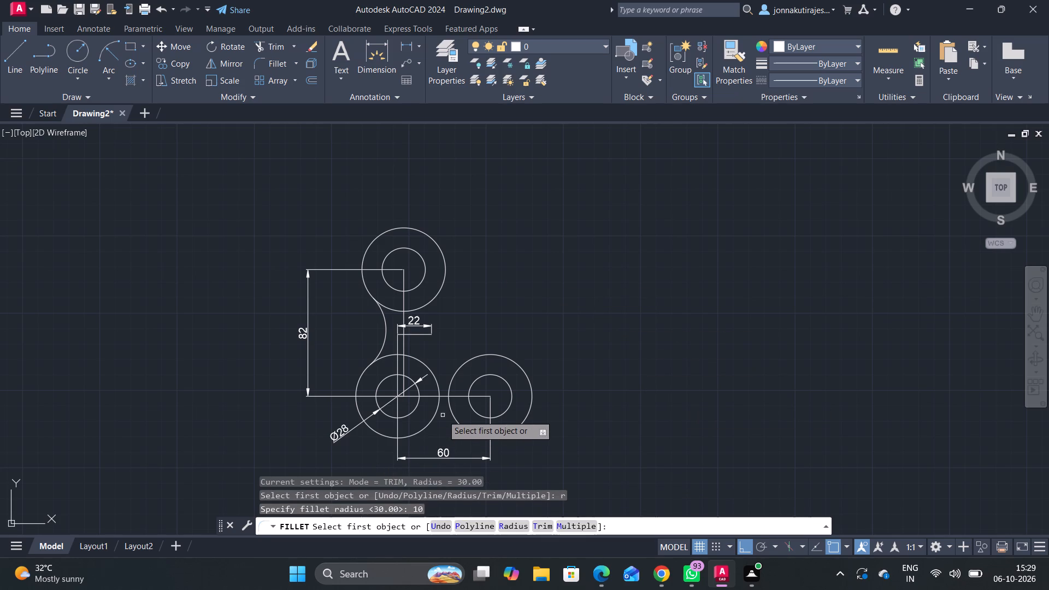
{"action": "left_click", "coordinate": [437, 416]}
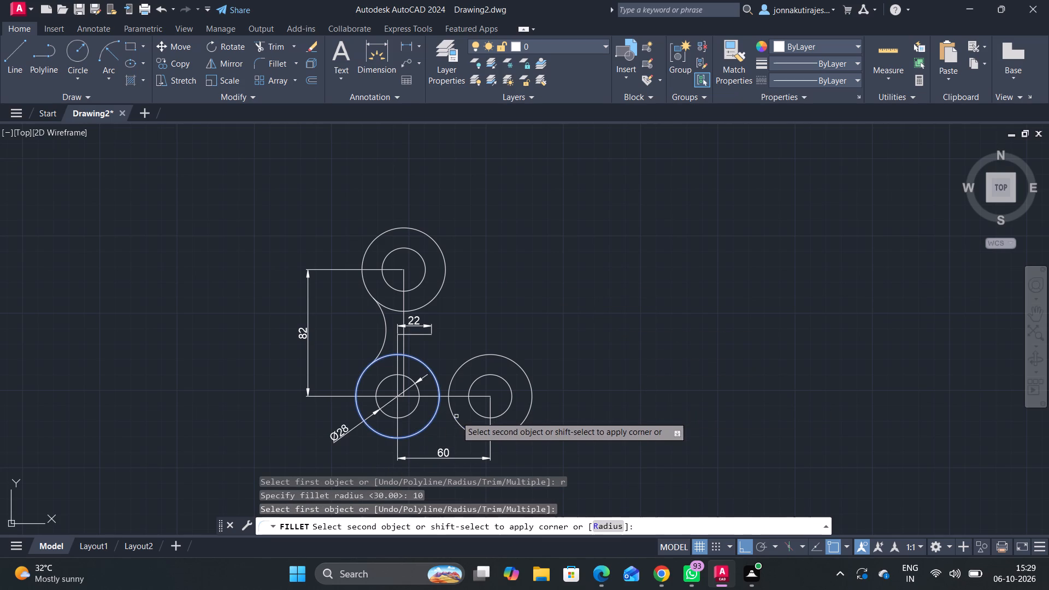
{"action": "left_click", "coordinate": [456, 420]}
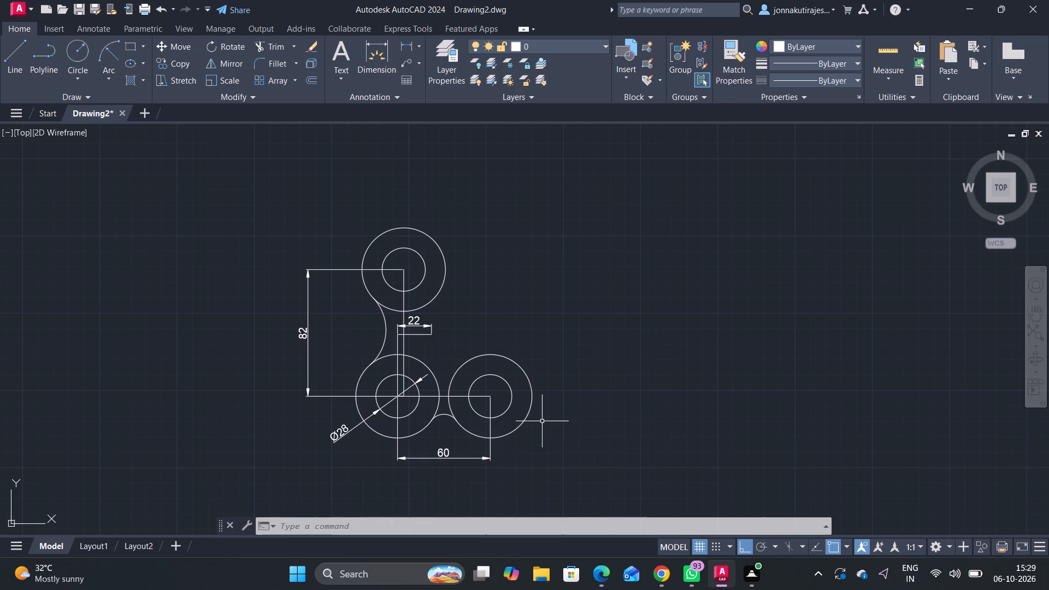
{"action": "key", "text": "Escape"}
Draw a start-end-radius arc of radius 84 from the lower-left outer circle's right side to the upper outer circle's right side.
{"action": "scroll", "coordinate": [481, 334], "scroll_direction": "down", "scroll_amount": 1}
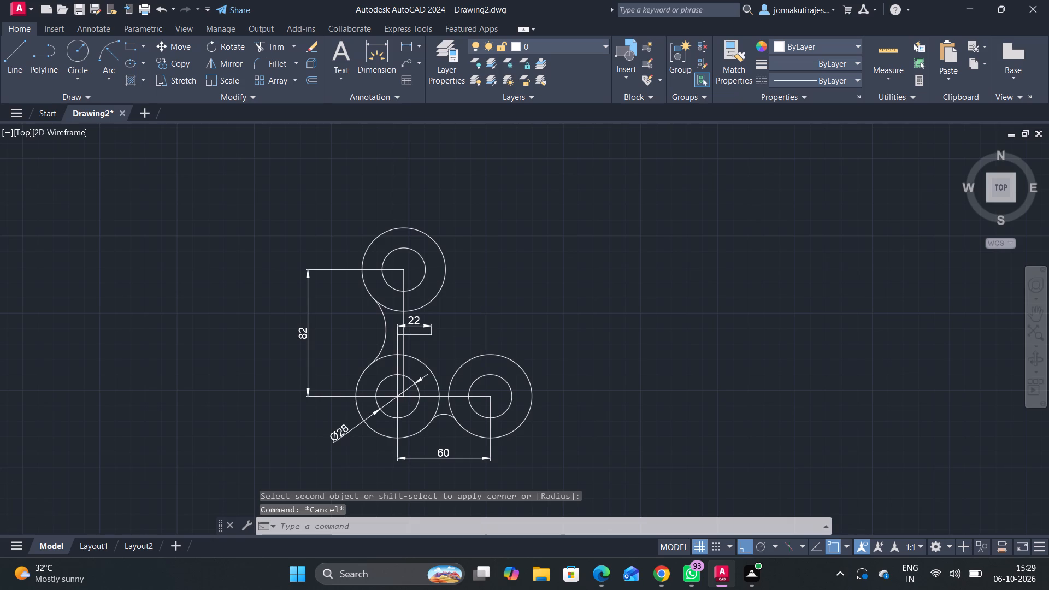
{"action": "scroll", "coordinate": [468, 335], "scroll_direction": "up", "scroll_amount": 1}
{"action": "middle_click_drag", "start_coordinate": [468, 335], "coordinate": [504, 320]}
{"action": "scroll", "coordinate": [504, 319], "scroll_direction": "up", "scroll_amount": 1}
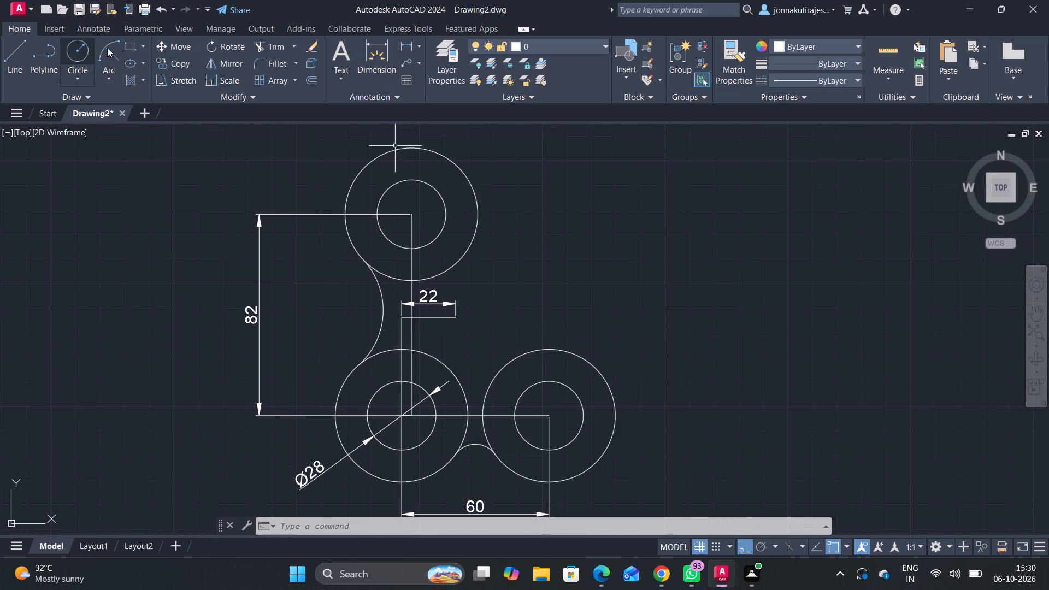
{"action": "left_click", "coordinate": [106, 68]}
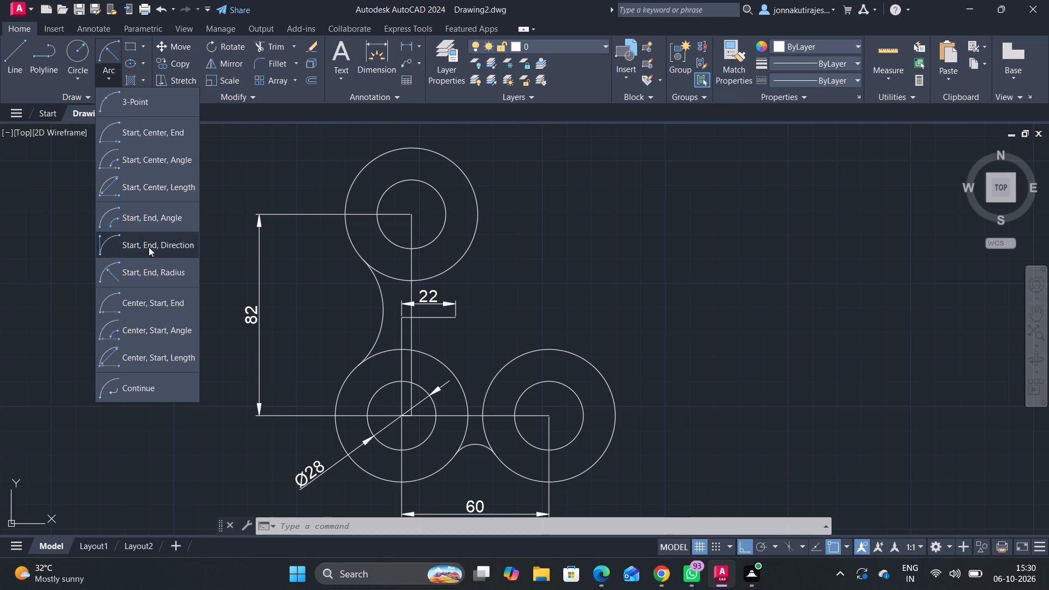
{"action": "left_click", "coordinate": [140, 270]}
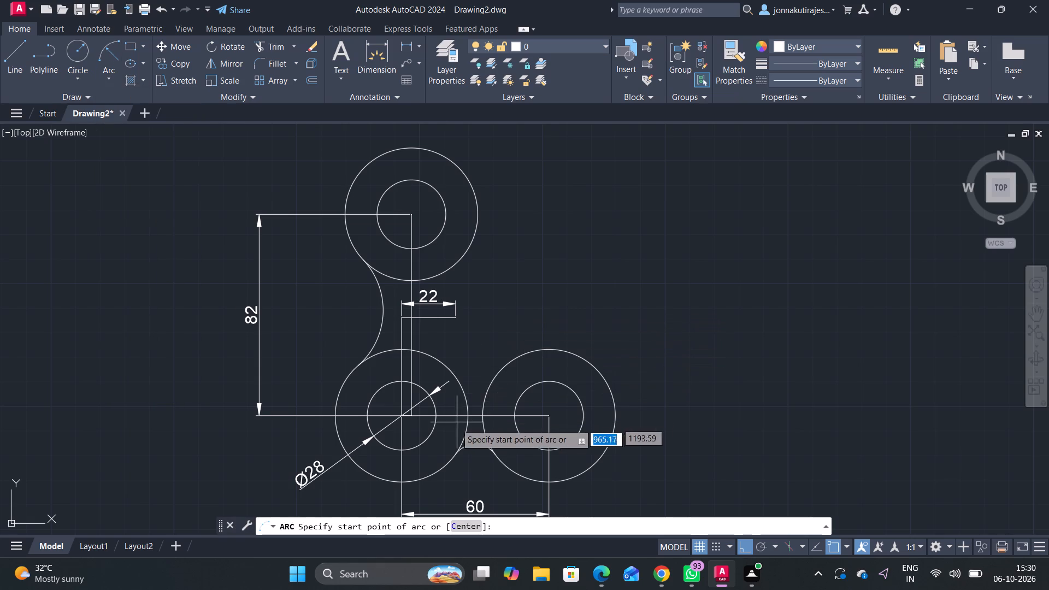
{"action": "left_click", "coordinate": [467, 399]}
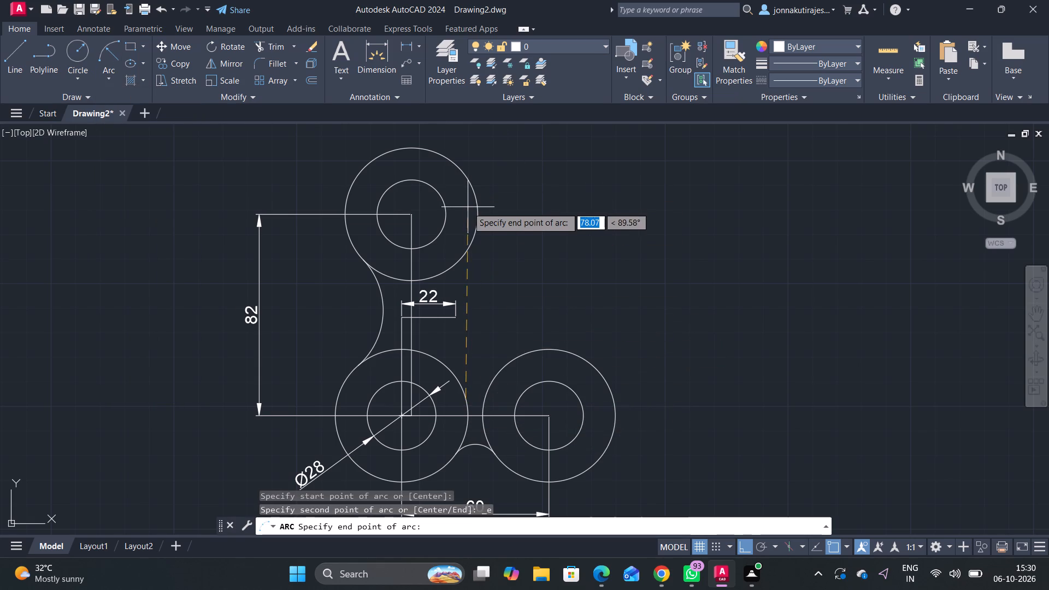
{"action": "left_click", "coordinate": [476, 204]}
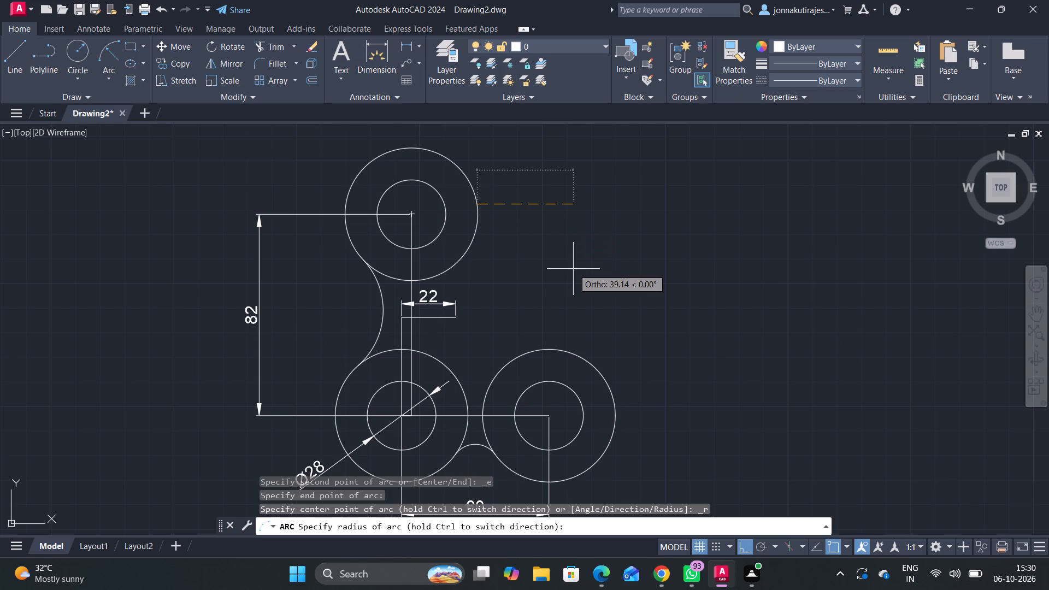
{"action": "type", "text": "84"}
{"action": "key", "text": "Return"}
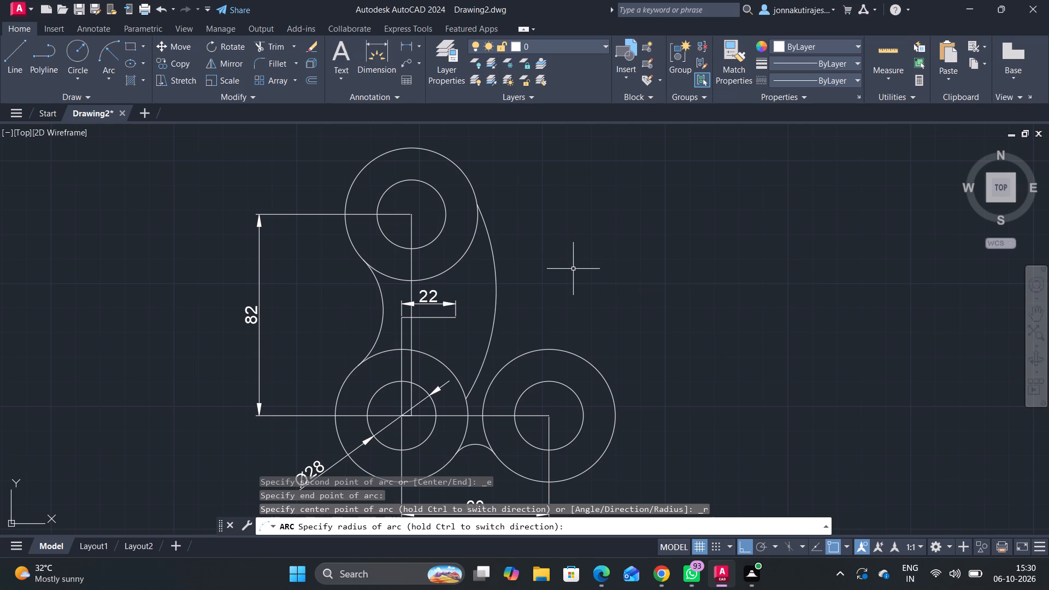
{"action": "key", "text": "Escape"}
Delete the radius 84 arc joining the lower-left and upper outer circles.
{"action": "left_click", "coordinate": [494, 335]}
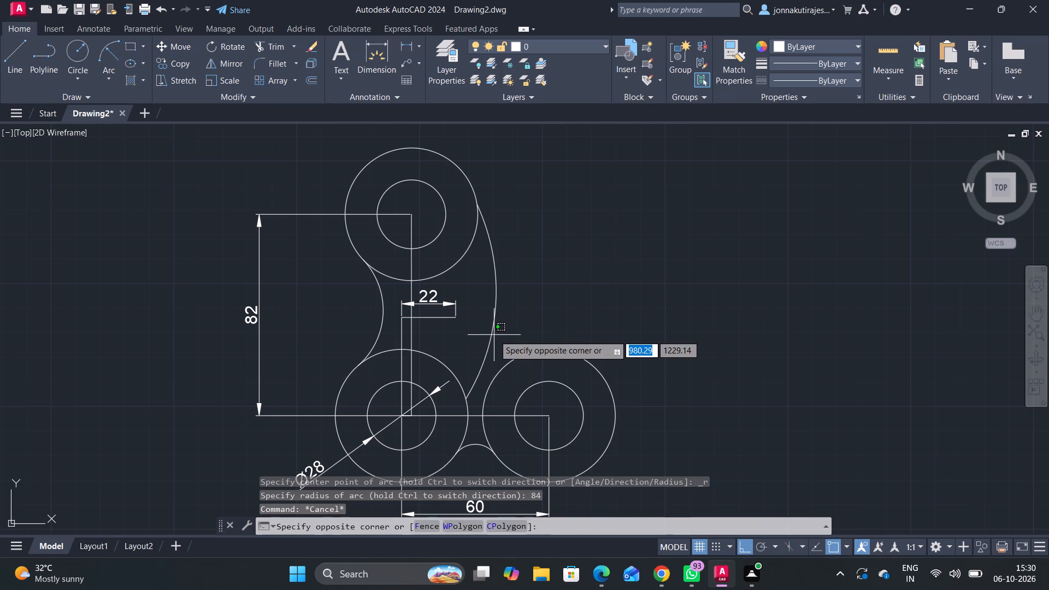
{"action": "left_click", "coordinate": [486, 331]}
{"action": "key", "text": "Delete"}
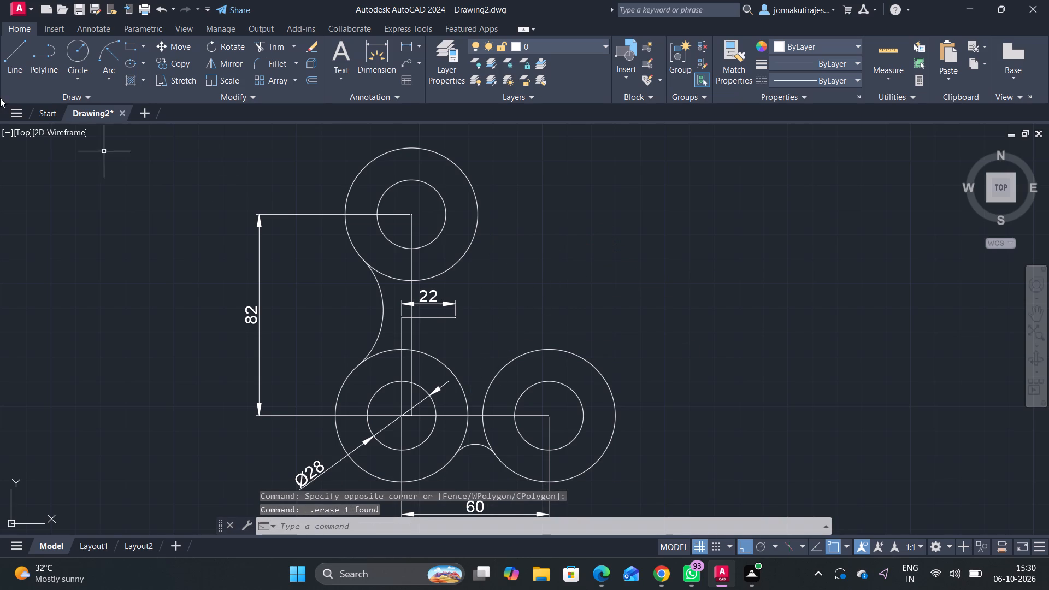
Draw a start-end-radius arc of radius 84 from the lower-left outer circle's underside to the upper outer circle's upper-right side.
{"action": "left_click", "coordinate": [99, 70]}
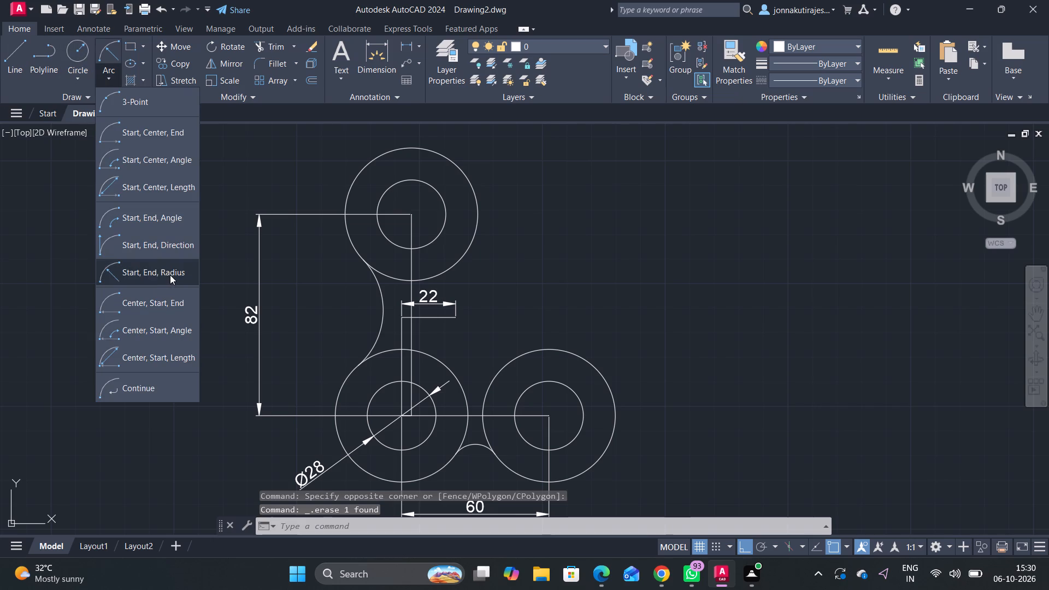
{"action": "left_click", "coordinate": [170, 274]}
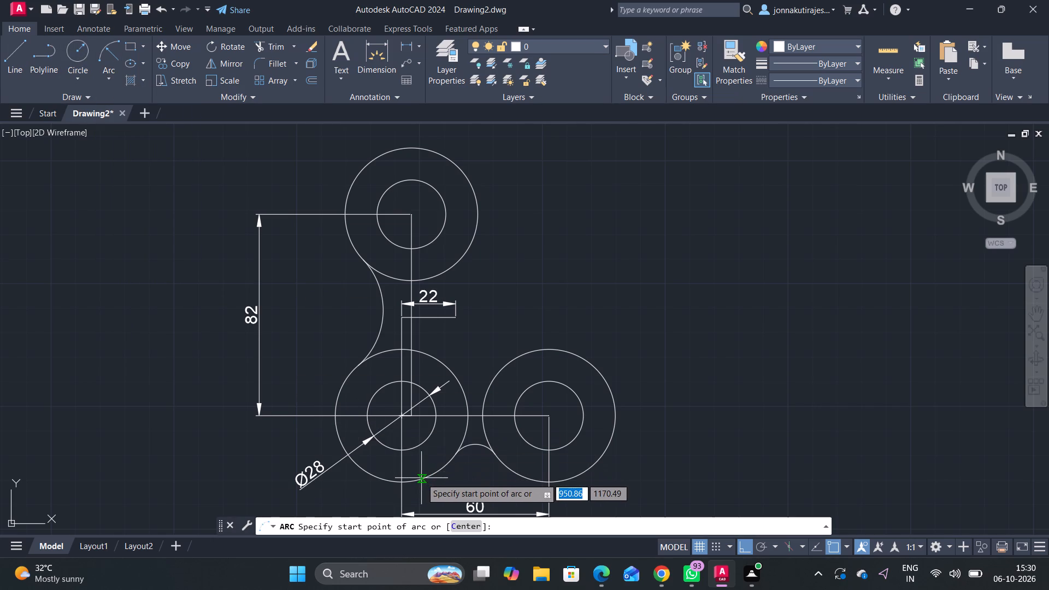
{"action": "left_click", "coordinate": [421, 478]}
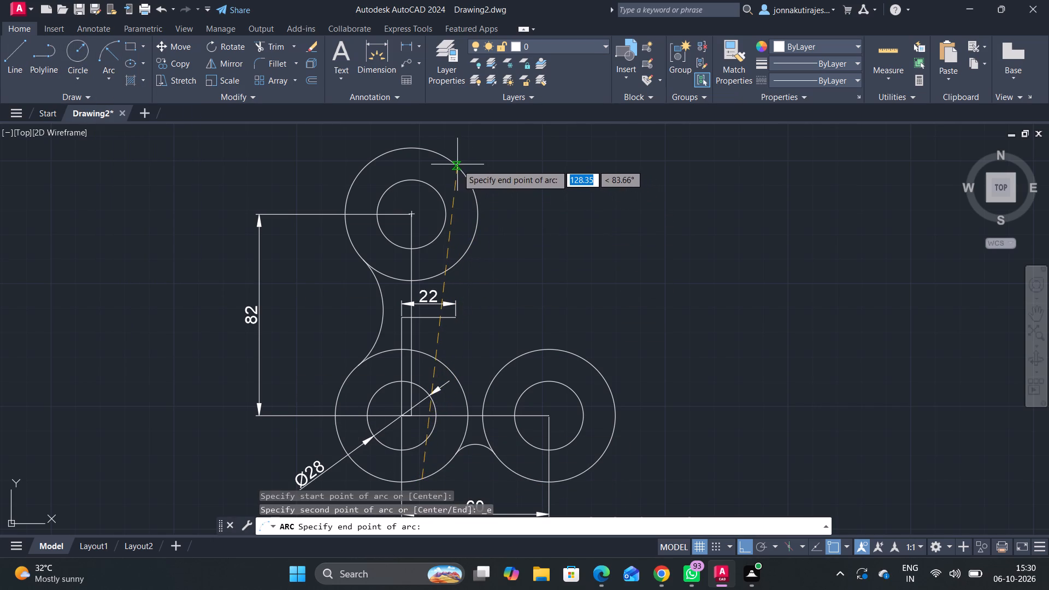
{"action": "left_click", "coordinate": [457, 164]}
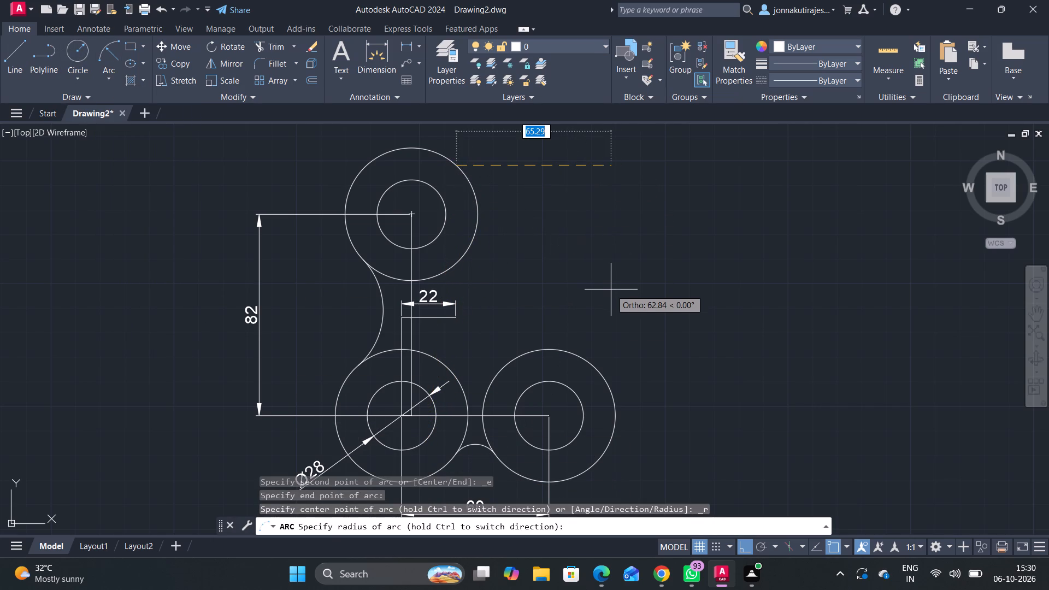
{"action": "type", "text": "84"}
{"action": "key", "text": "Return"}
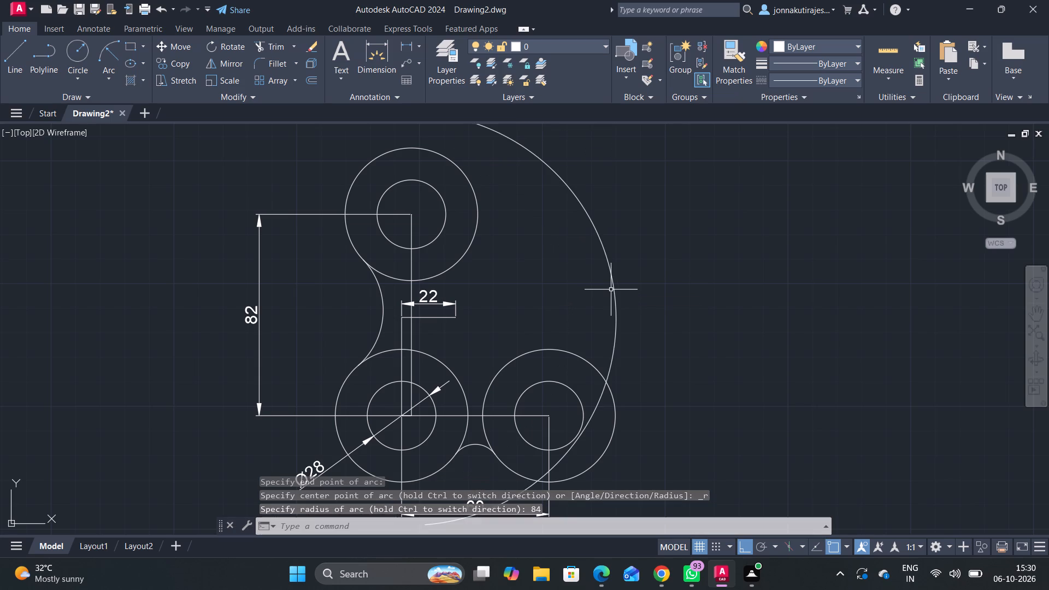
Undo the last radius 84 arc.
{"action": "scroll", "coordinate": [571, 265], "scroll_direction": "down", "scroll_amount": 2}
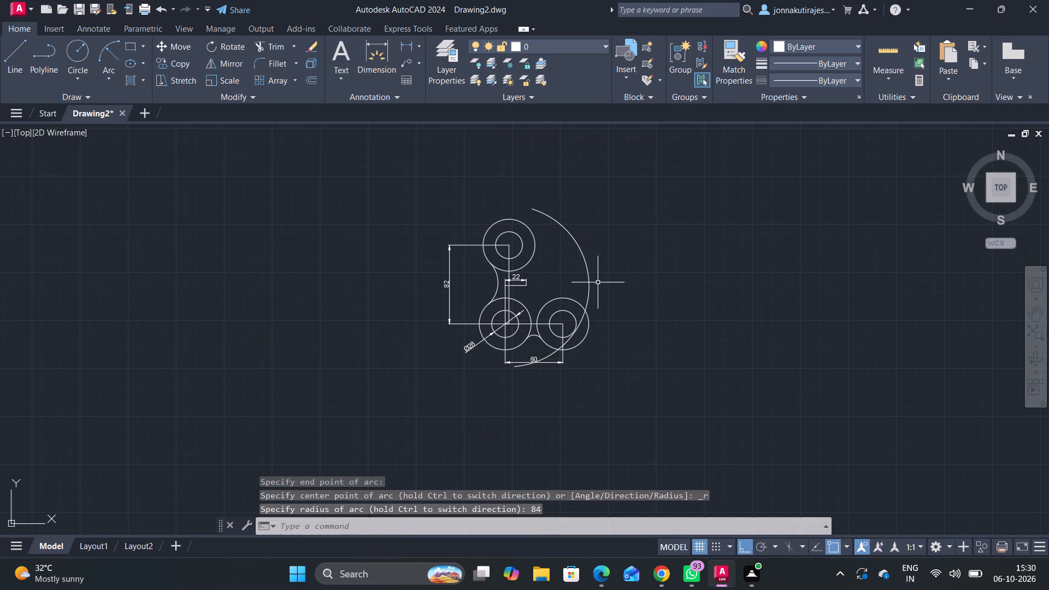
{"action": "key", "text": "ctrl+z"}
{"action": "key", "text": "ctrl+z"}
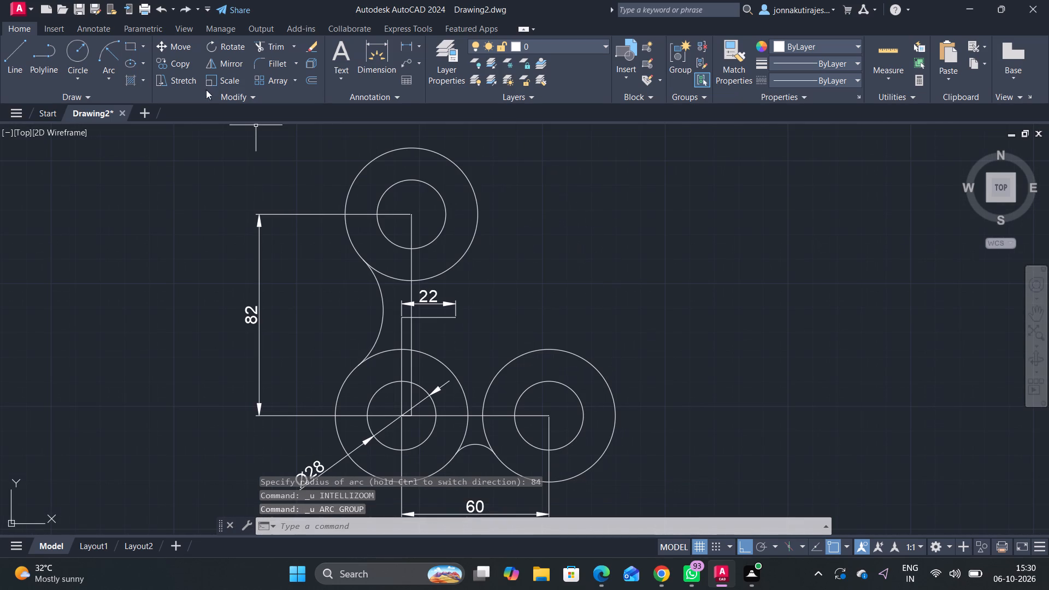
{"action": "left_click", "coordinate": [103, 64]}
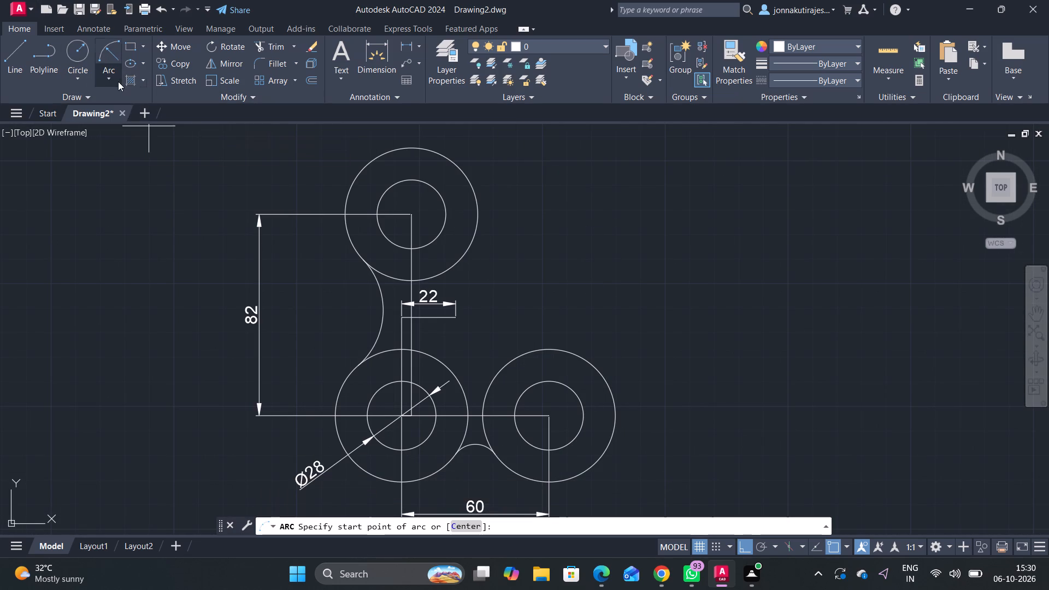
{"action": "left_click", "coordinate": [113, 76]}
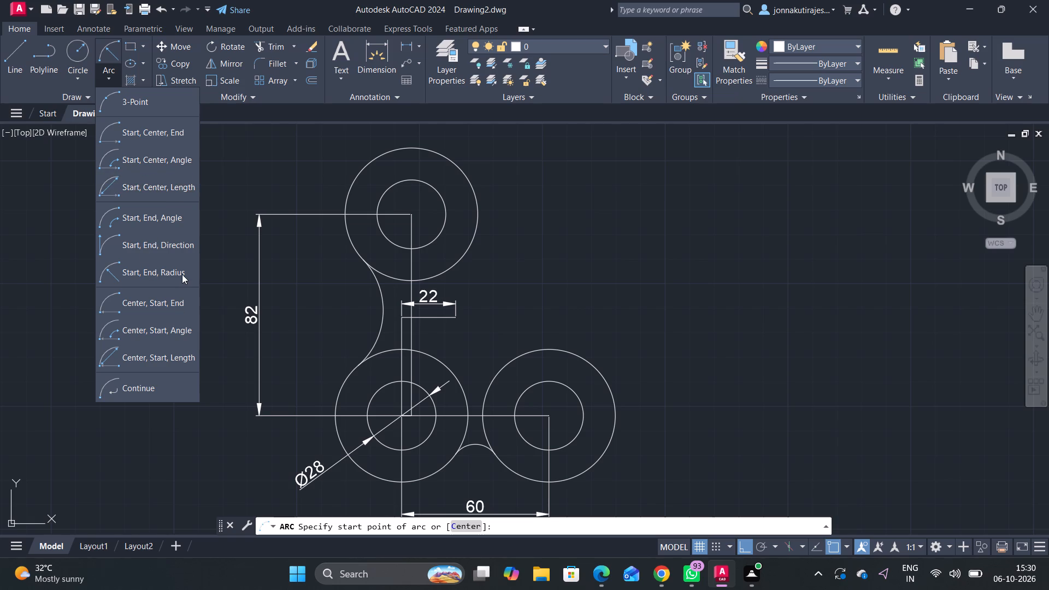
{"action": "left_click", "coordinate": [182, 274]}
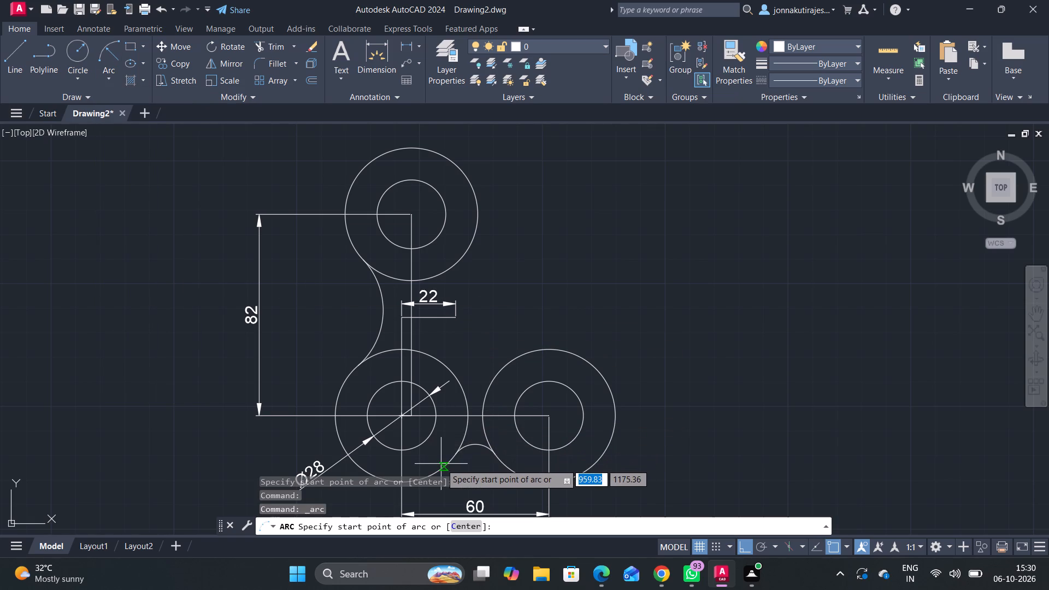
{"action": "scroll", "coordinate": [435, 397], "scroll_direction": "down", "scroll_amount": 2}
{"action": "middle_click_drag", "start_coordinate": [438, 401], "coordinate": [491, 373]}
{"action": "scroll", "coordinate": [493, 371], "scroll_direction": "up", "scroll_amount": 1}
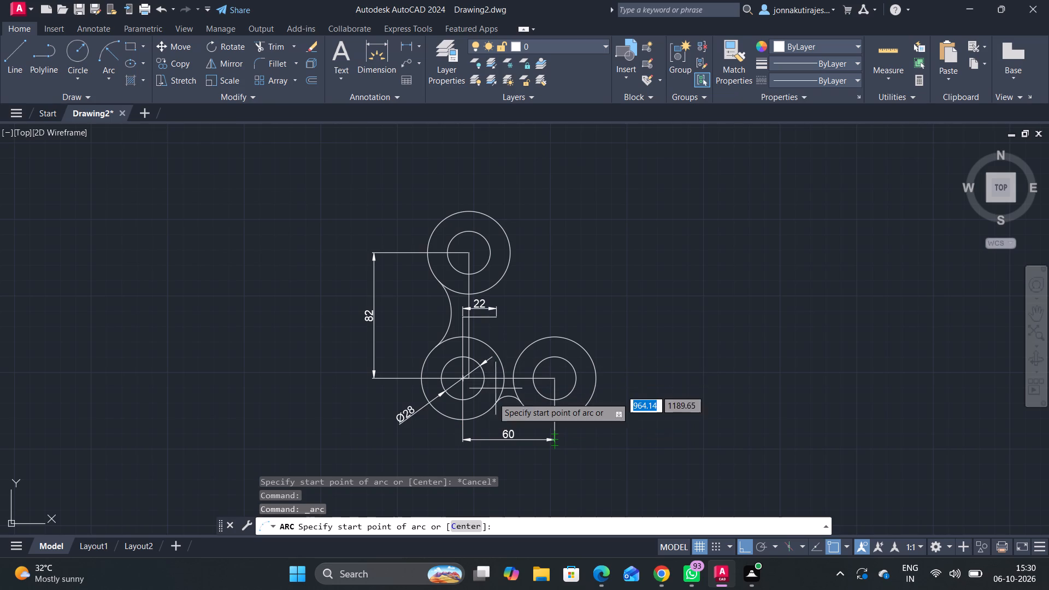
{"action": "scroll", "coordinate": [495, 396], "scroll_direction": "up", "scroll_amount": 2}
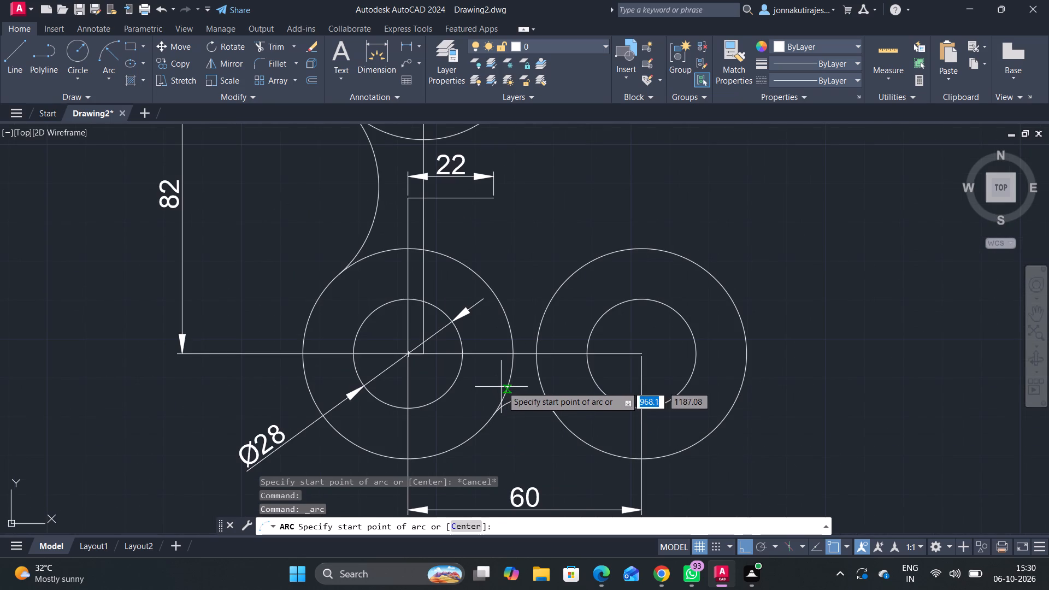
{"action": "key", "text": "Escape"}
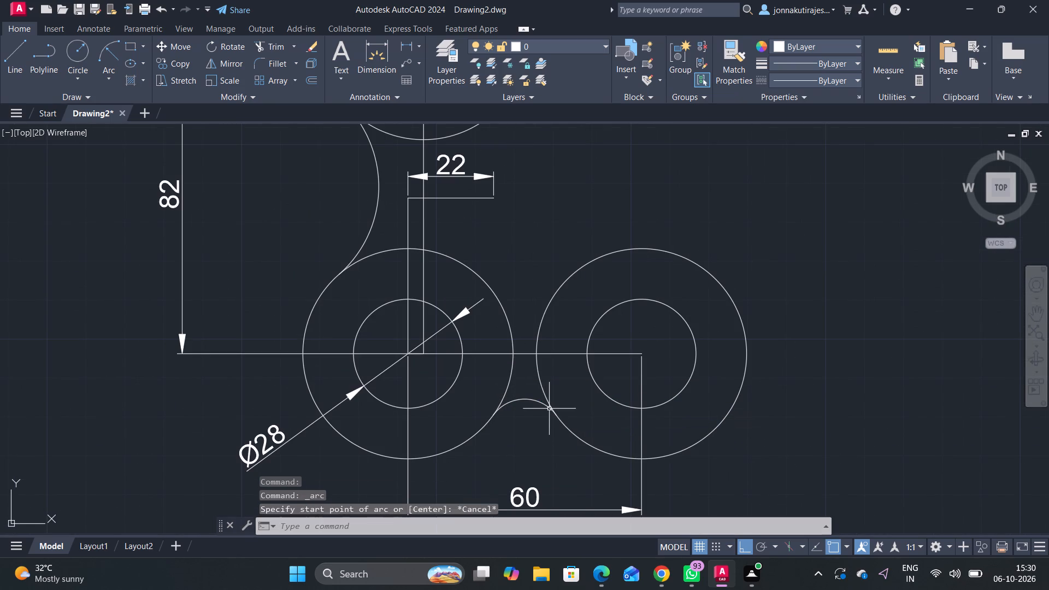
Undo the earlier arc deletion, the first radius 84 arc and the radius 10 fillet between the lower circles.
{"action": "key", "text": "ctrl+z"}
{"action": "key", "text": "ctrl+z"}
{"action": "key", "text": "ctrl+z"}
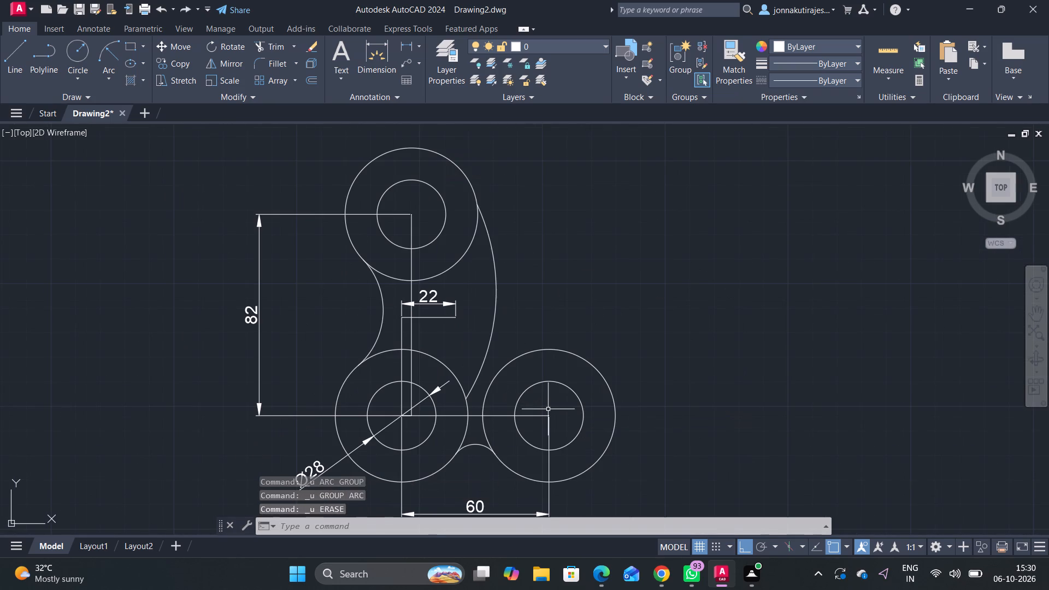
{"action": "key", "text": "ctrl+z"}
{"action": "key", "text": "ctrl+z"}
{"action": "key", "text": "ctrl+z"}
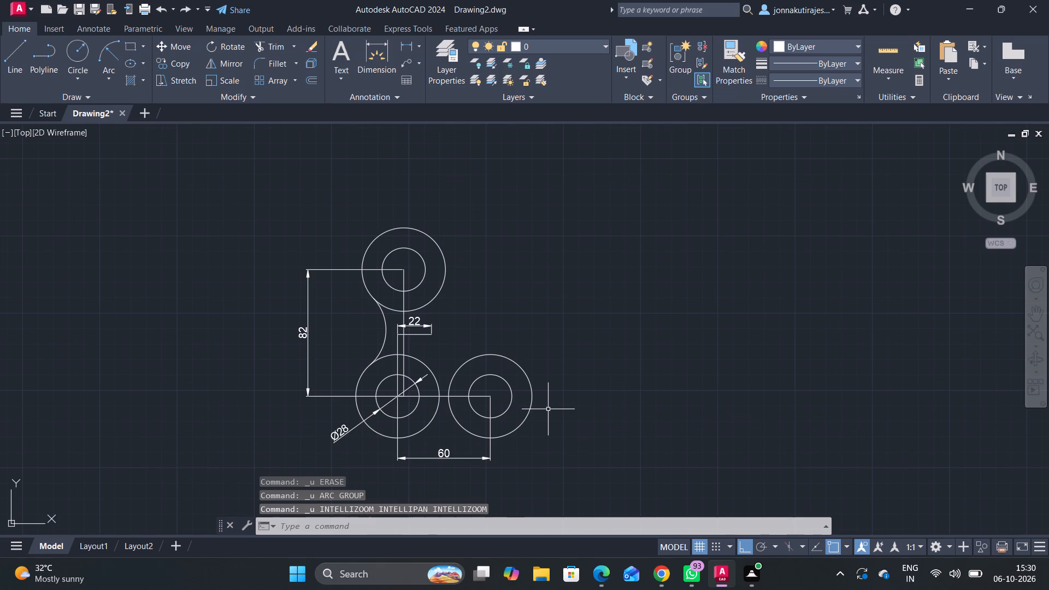
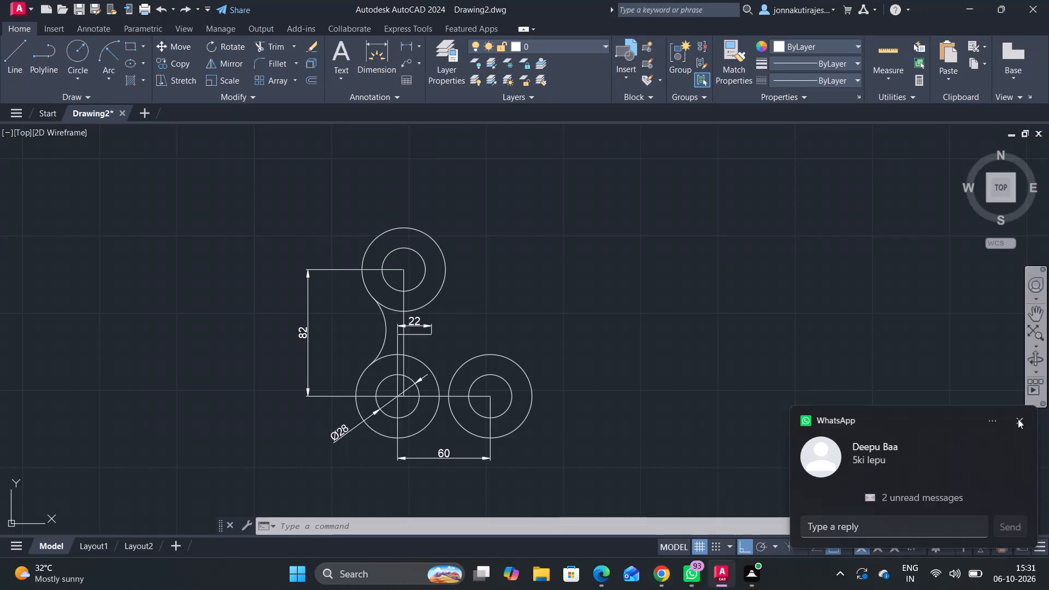
Dismiss the incoming message notification.
{"action": "left_click", "coordinate": [1018, 419]}
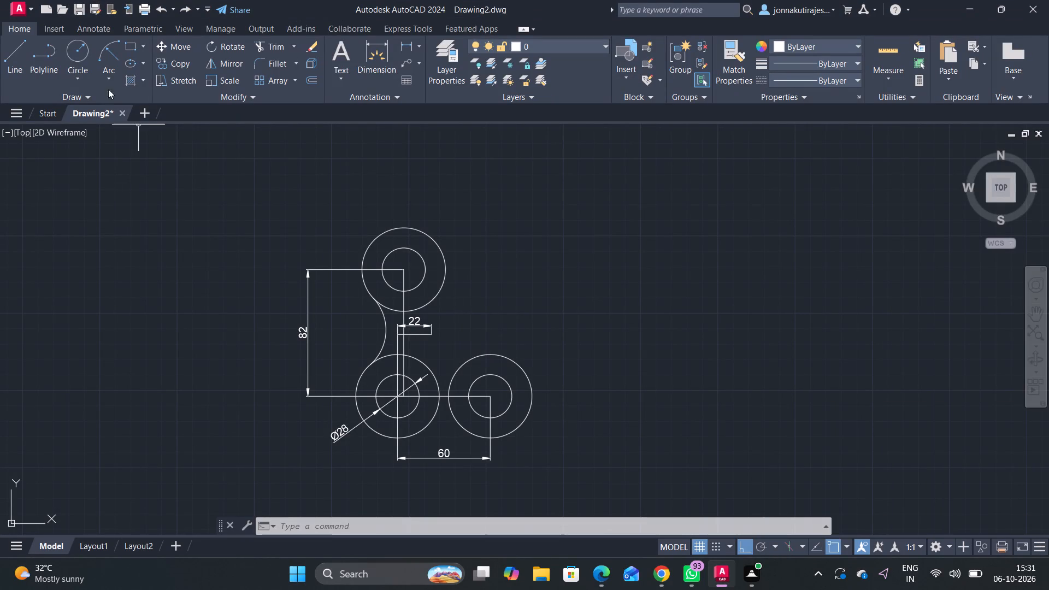
Draw a circle of radius 11 centred on the free end of the horizontal line dimensioned 22.
{"action": "left_click", "coordinate": [79, 70]}
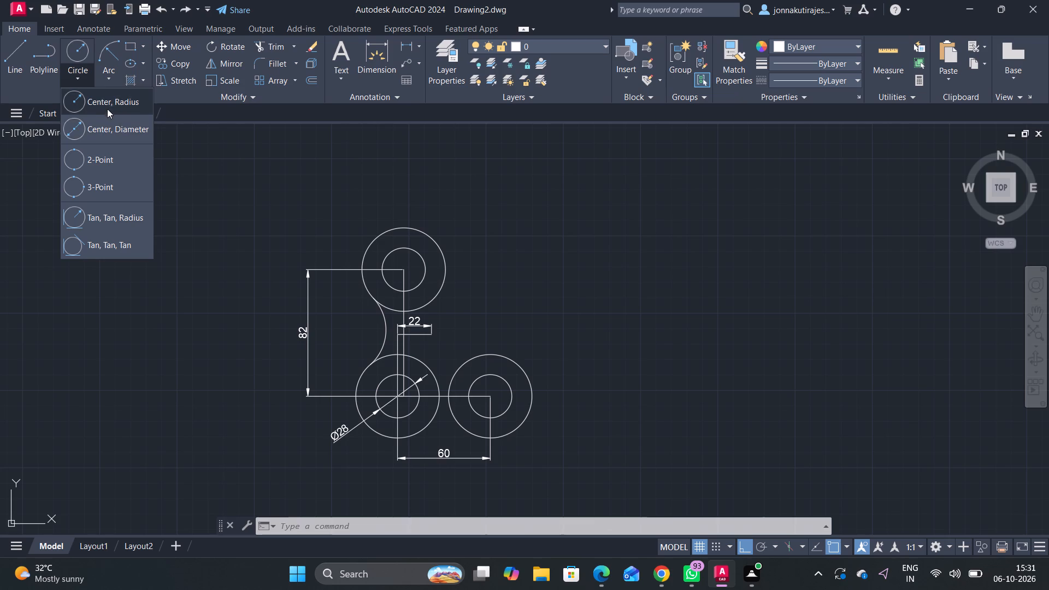
{"action": "left_click", "coordinate": [111, 107]}
{"action": "scroll", "coordinate": [345, 335], "scroll_direction": "up", "scroll_amount": 1}
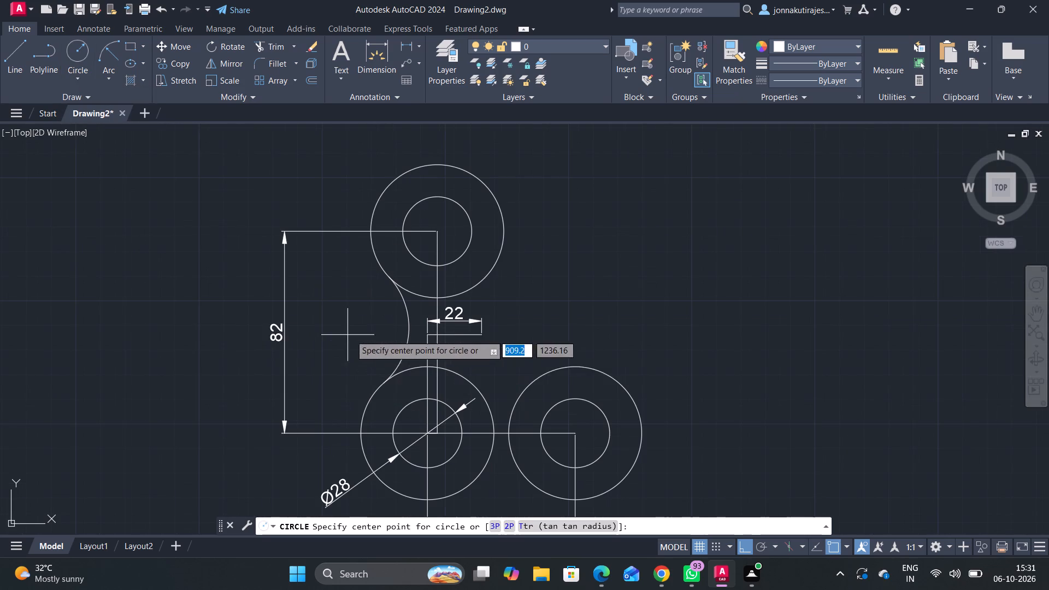
{"action": "left_click", "coordinate": [484, 336]}
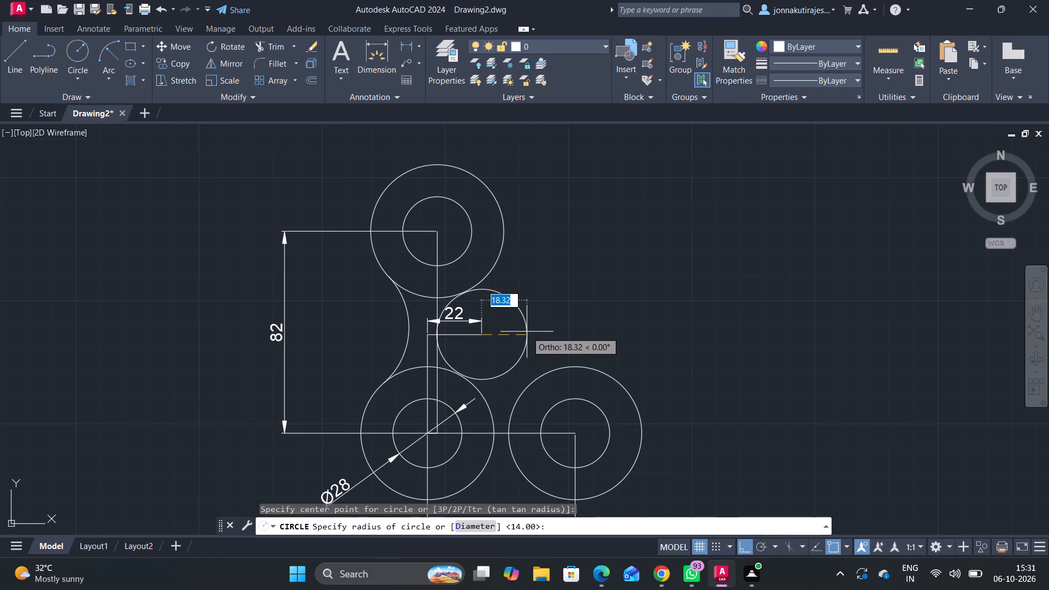
{"action": "type", "text": "11."}
{"action": "key", "text": "Return"}
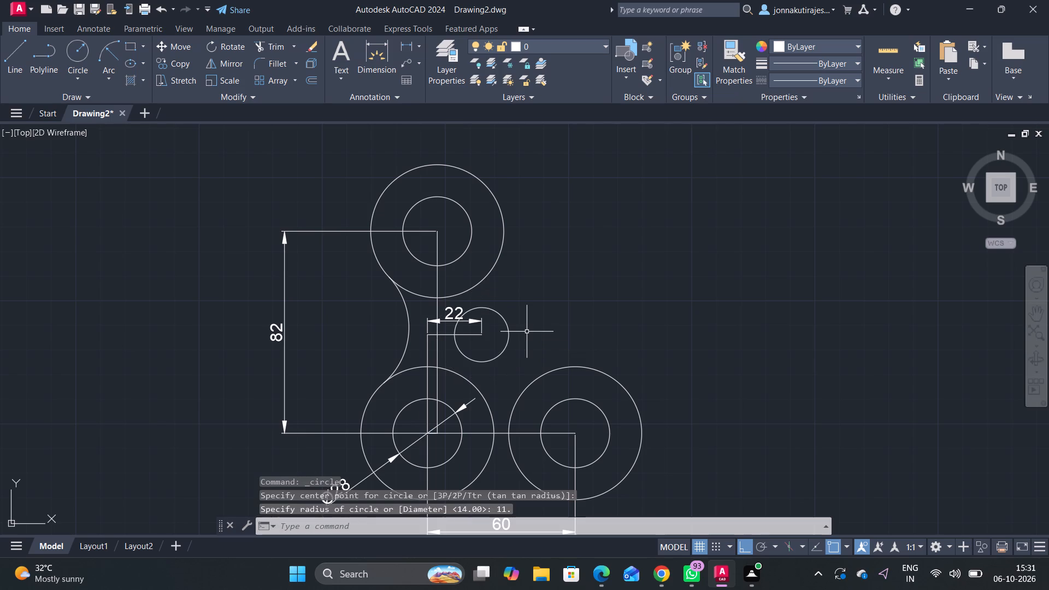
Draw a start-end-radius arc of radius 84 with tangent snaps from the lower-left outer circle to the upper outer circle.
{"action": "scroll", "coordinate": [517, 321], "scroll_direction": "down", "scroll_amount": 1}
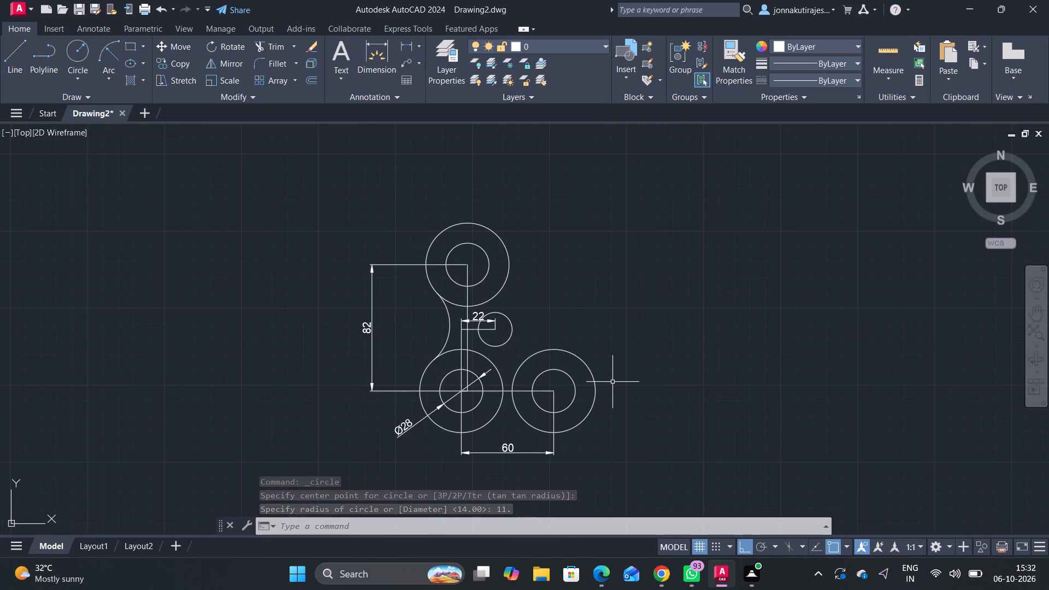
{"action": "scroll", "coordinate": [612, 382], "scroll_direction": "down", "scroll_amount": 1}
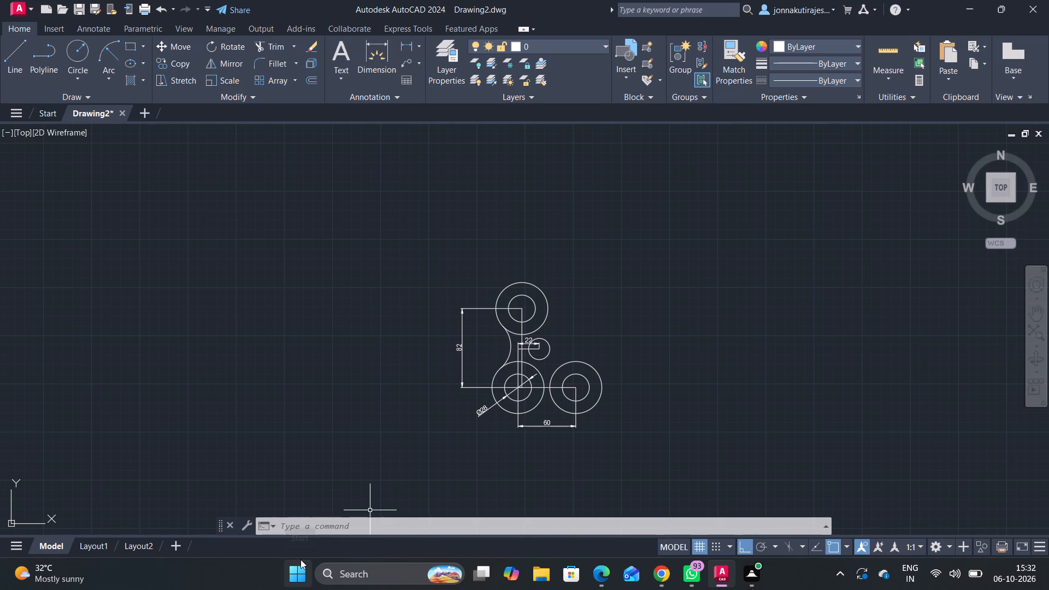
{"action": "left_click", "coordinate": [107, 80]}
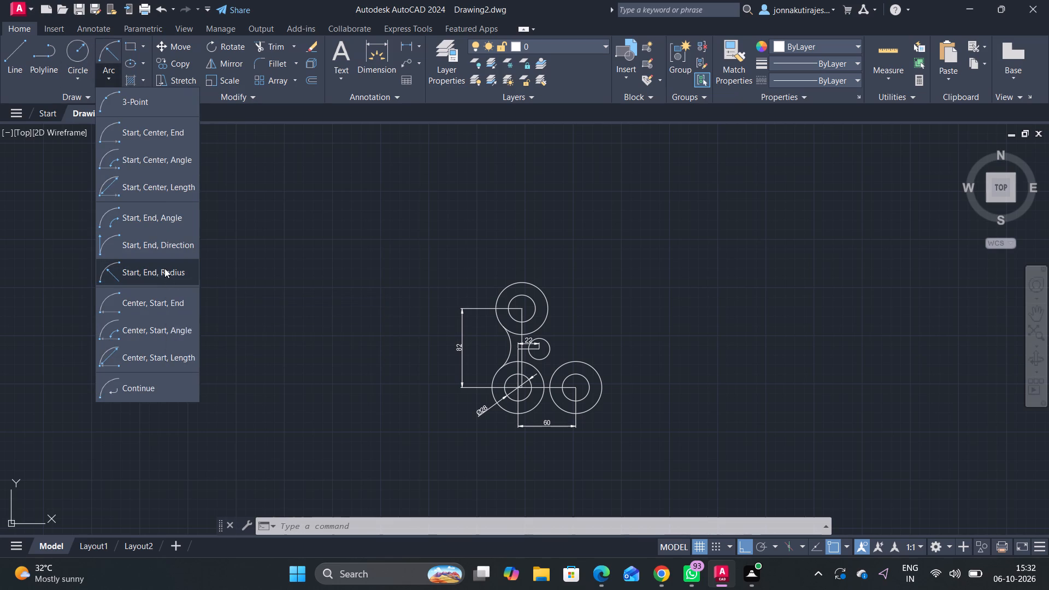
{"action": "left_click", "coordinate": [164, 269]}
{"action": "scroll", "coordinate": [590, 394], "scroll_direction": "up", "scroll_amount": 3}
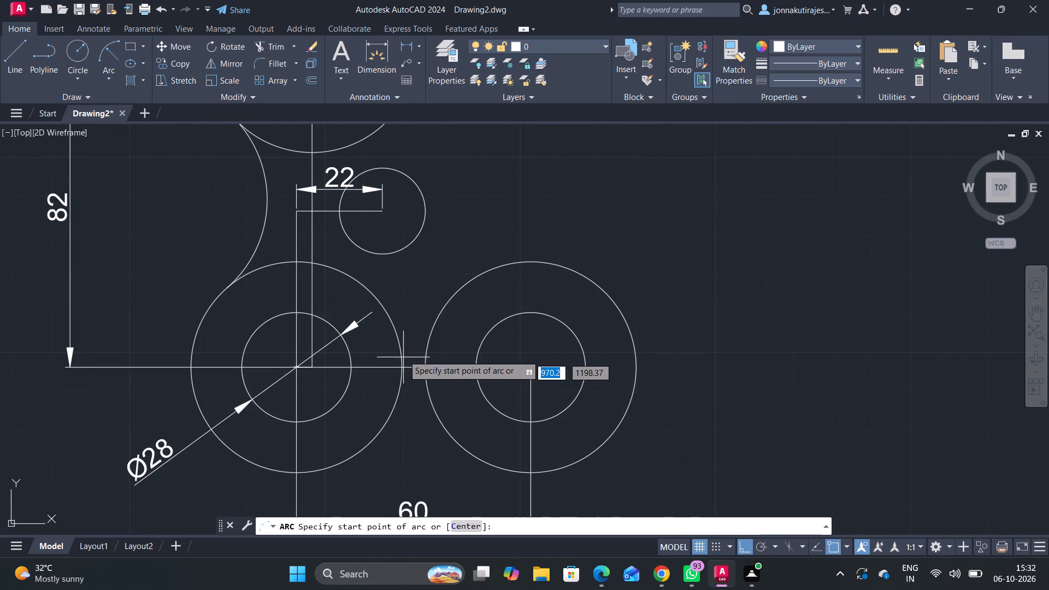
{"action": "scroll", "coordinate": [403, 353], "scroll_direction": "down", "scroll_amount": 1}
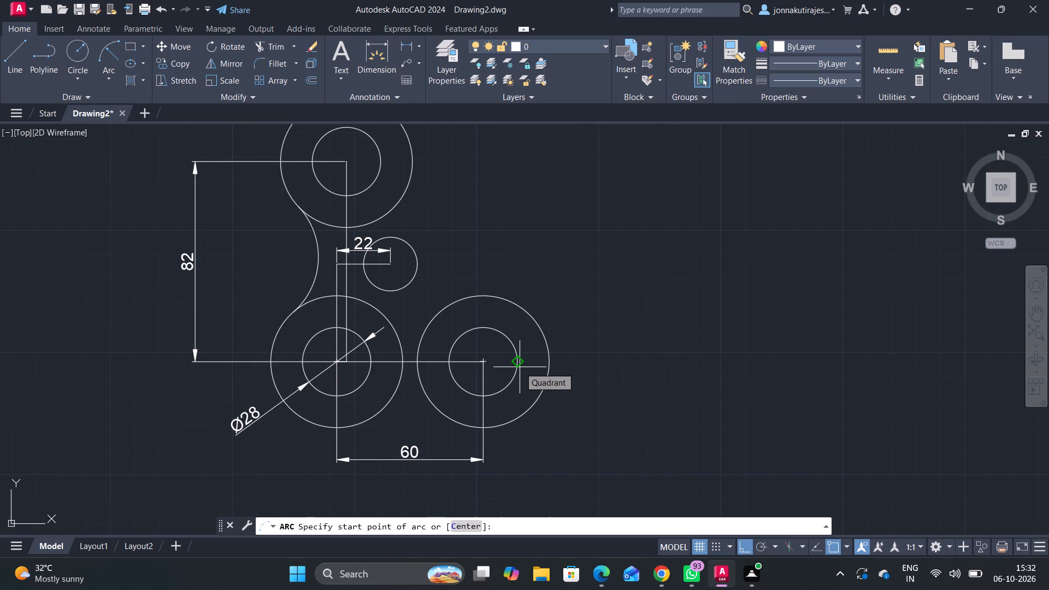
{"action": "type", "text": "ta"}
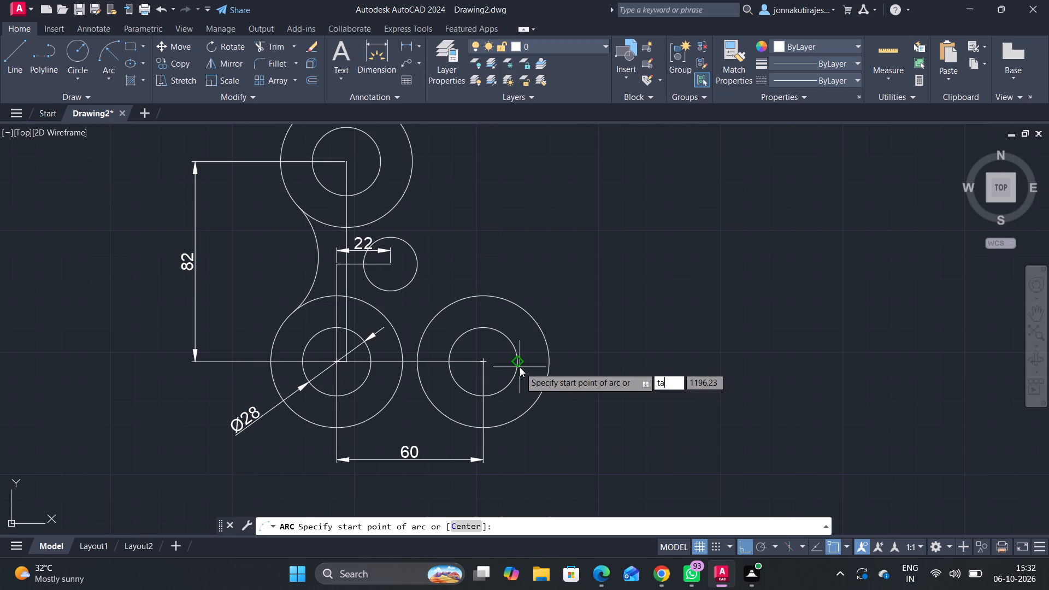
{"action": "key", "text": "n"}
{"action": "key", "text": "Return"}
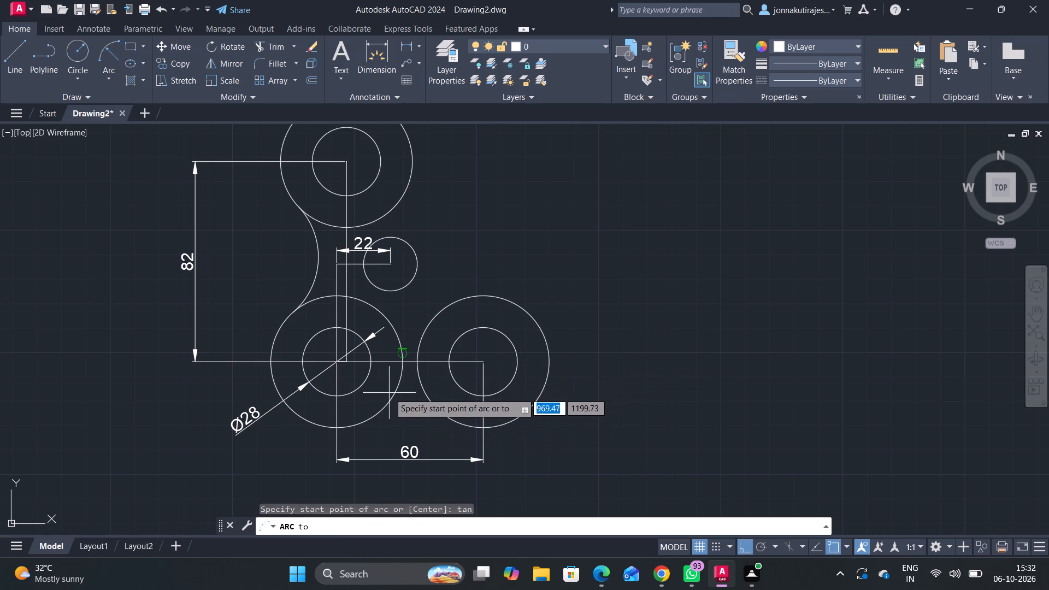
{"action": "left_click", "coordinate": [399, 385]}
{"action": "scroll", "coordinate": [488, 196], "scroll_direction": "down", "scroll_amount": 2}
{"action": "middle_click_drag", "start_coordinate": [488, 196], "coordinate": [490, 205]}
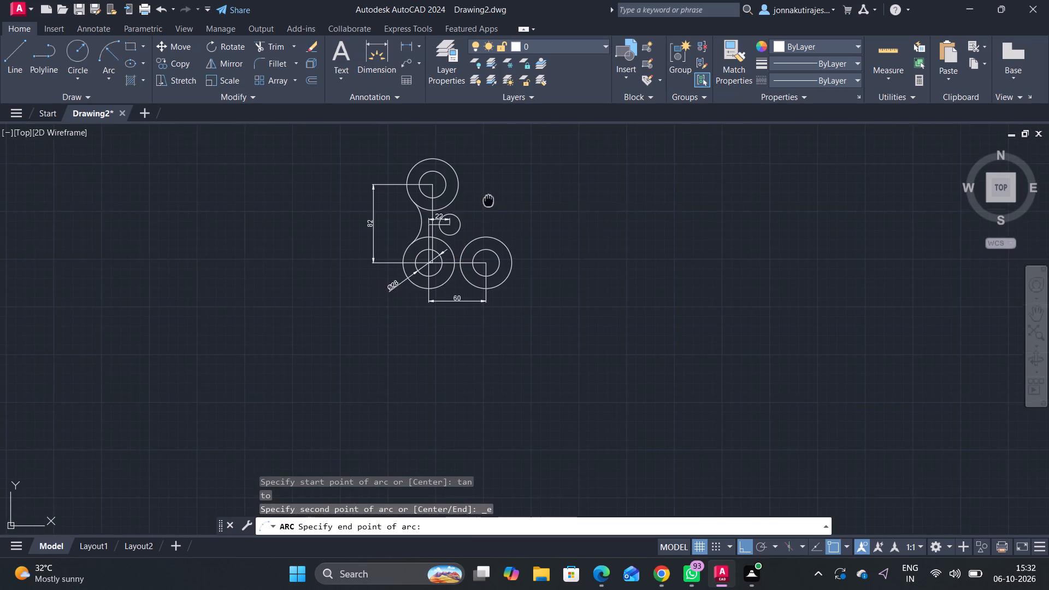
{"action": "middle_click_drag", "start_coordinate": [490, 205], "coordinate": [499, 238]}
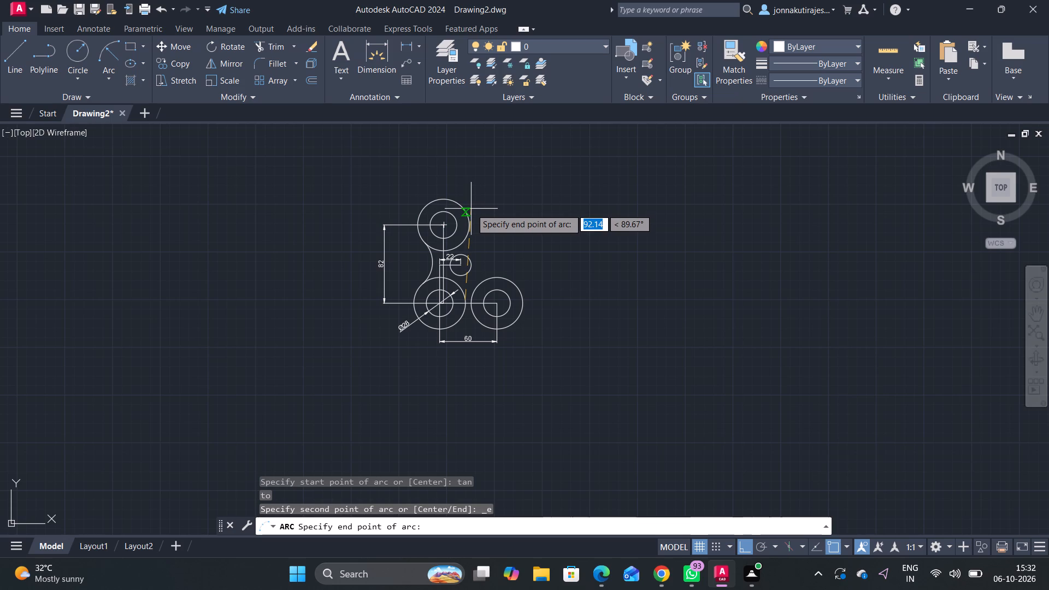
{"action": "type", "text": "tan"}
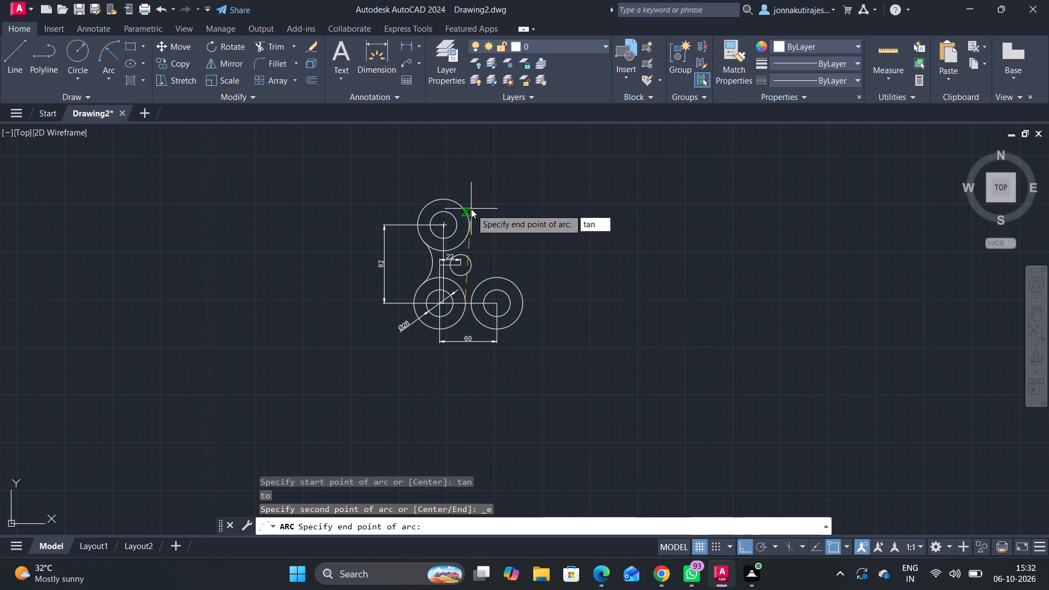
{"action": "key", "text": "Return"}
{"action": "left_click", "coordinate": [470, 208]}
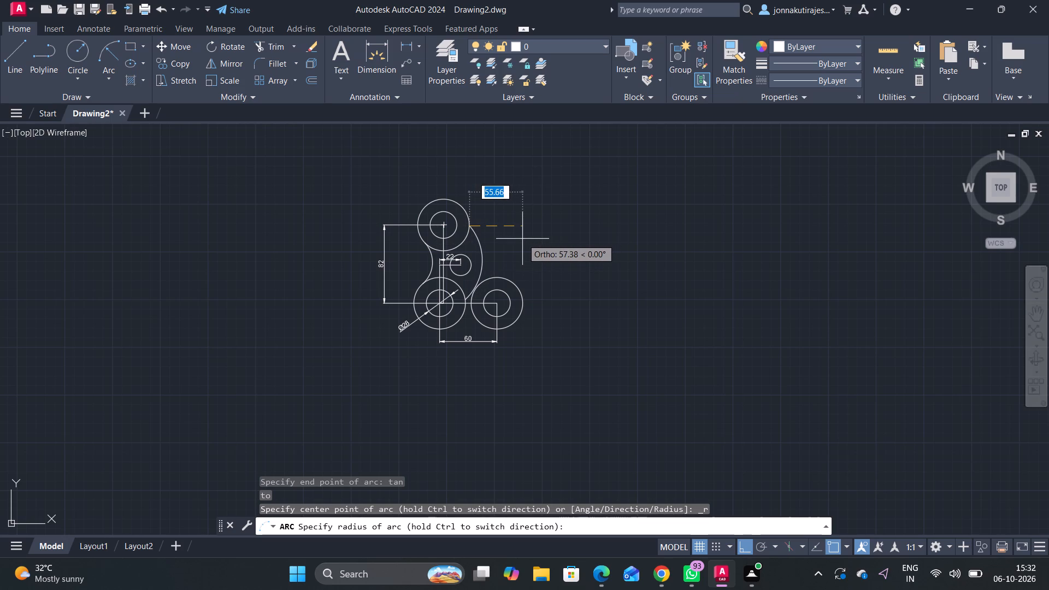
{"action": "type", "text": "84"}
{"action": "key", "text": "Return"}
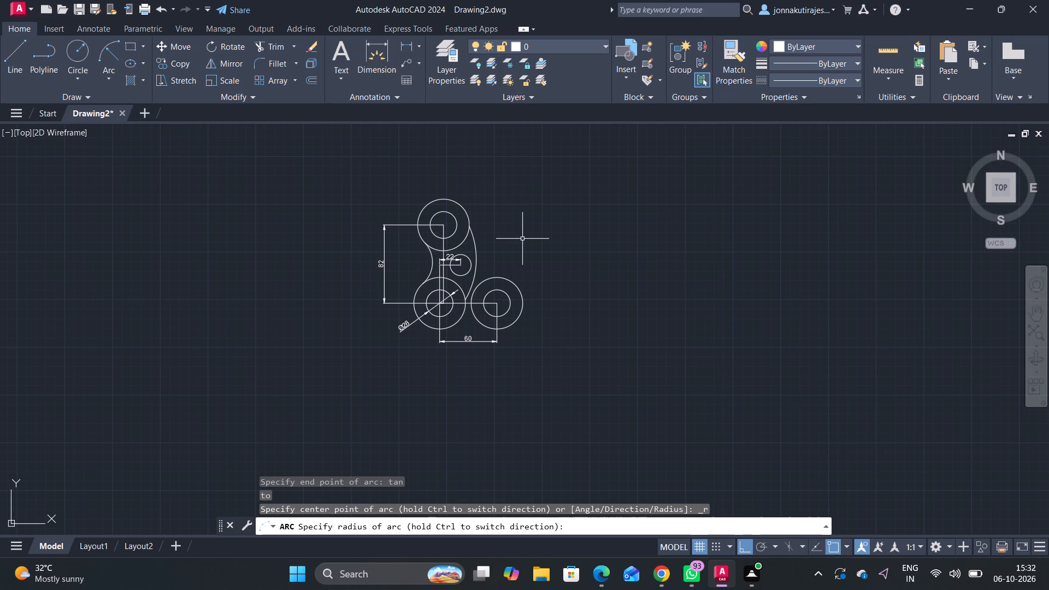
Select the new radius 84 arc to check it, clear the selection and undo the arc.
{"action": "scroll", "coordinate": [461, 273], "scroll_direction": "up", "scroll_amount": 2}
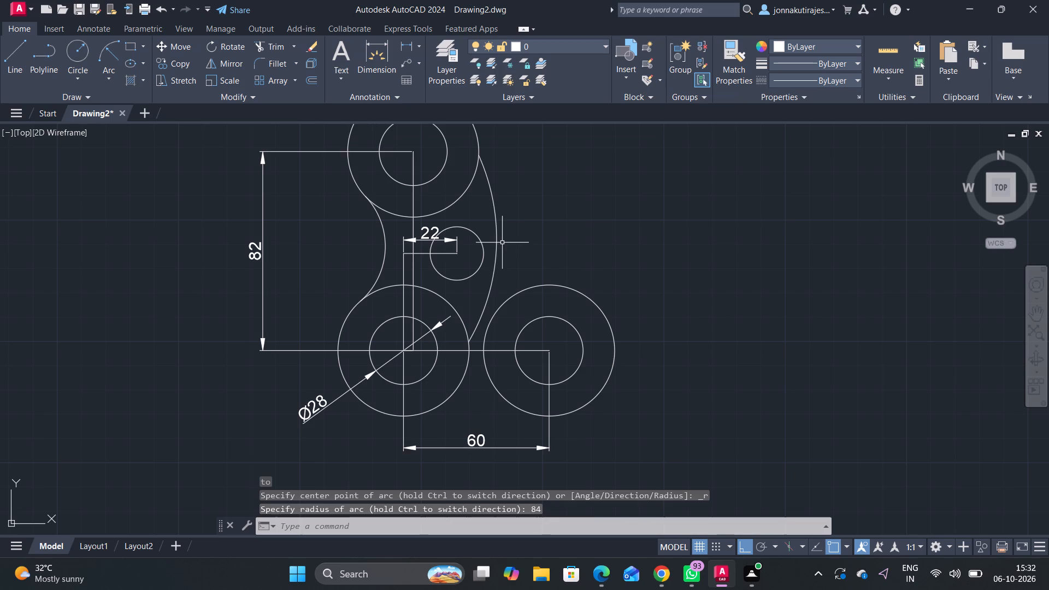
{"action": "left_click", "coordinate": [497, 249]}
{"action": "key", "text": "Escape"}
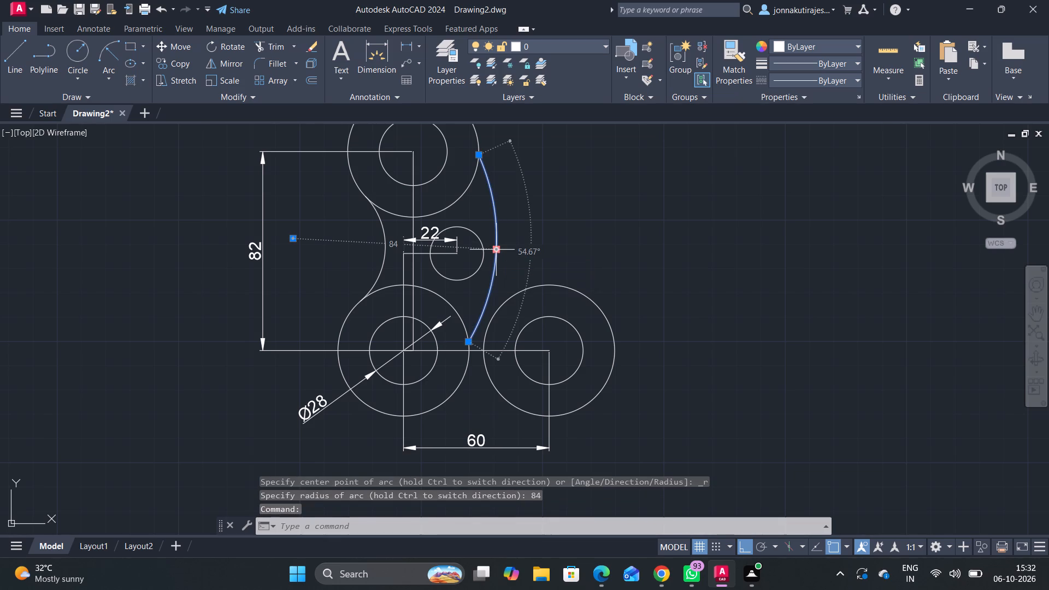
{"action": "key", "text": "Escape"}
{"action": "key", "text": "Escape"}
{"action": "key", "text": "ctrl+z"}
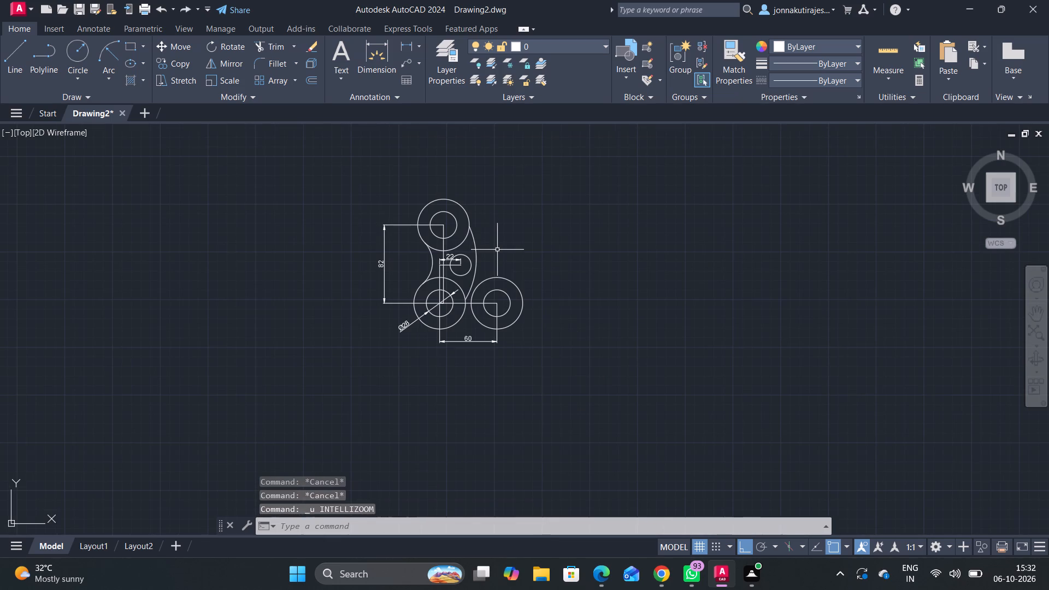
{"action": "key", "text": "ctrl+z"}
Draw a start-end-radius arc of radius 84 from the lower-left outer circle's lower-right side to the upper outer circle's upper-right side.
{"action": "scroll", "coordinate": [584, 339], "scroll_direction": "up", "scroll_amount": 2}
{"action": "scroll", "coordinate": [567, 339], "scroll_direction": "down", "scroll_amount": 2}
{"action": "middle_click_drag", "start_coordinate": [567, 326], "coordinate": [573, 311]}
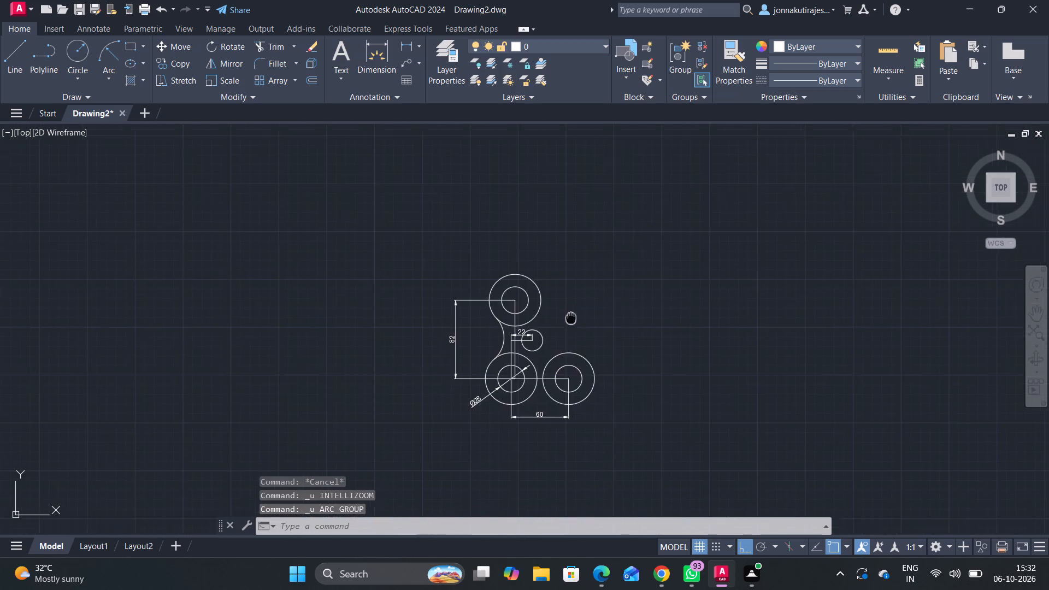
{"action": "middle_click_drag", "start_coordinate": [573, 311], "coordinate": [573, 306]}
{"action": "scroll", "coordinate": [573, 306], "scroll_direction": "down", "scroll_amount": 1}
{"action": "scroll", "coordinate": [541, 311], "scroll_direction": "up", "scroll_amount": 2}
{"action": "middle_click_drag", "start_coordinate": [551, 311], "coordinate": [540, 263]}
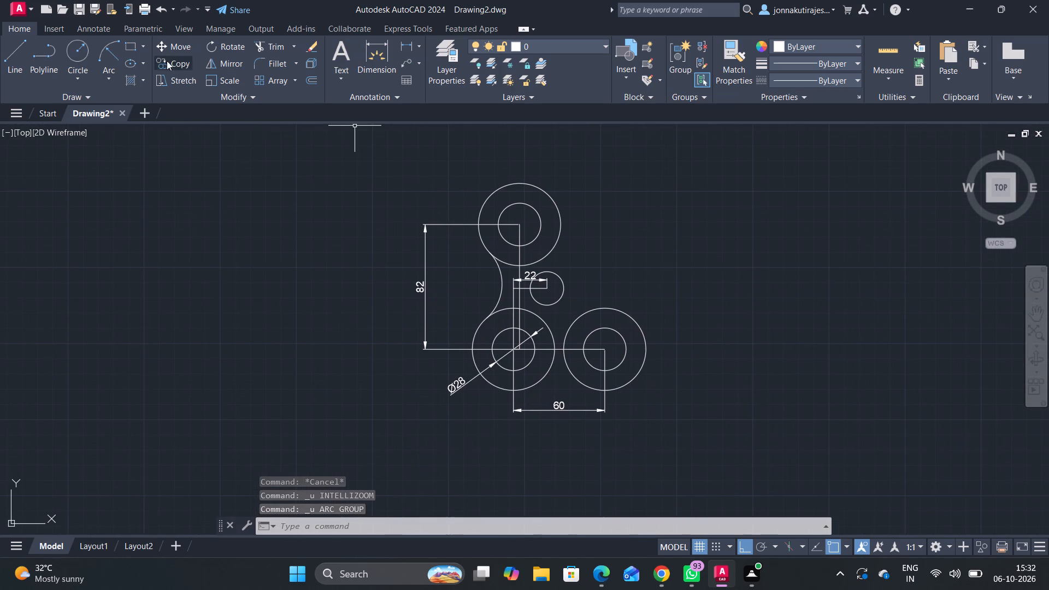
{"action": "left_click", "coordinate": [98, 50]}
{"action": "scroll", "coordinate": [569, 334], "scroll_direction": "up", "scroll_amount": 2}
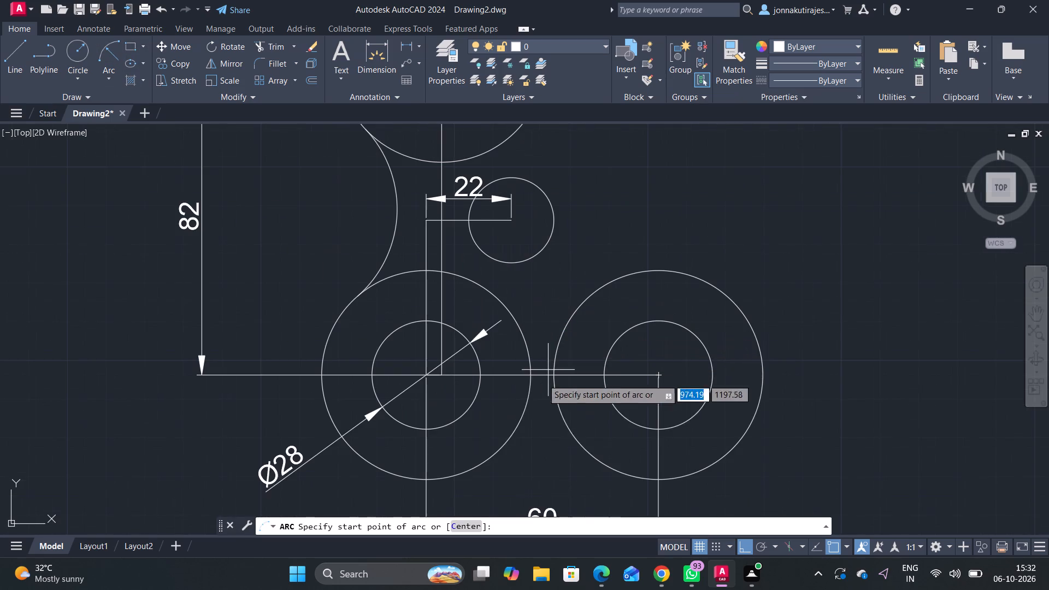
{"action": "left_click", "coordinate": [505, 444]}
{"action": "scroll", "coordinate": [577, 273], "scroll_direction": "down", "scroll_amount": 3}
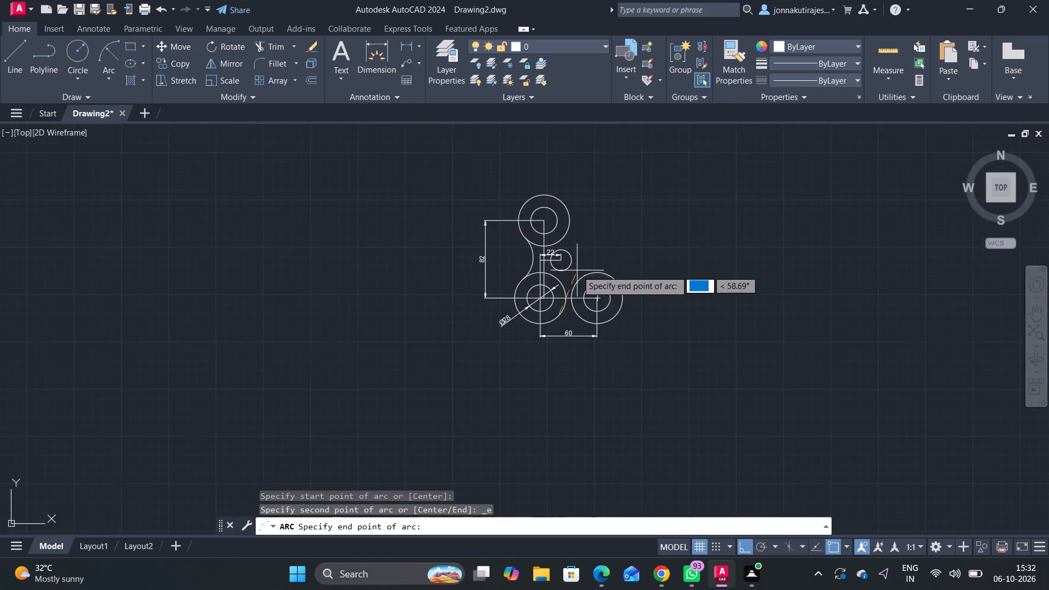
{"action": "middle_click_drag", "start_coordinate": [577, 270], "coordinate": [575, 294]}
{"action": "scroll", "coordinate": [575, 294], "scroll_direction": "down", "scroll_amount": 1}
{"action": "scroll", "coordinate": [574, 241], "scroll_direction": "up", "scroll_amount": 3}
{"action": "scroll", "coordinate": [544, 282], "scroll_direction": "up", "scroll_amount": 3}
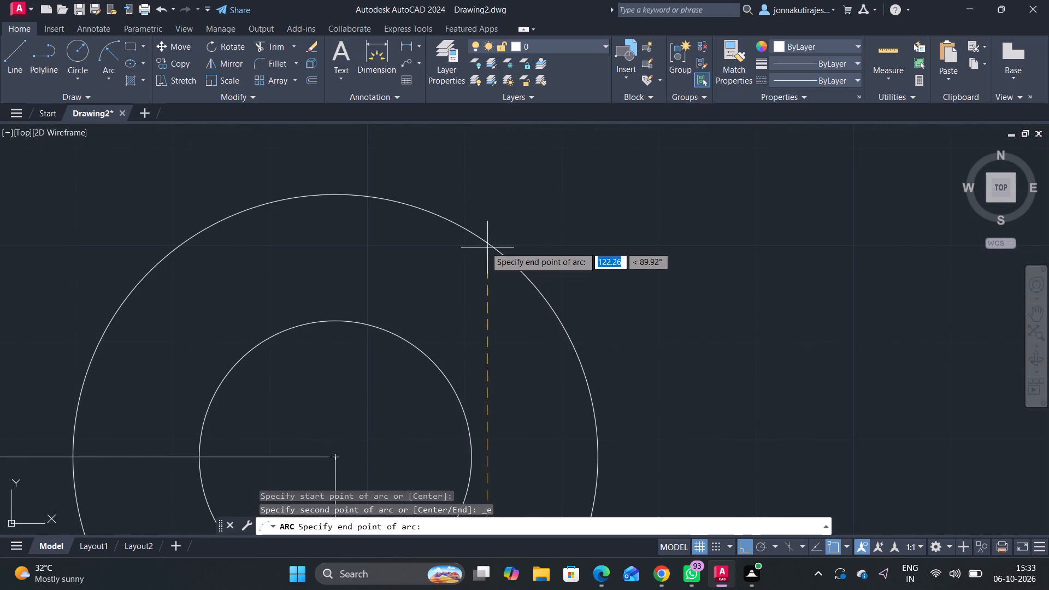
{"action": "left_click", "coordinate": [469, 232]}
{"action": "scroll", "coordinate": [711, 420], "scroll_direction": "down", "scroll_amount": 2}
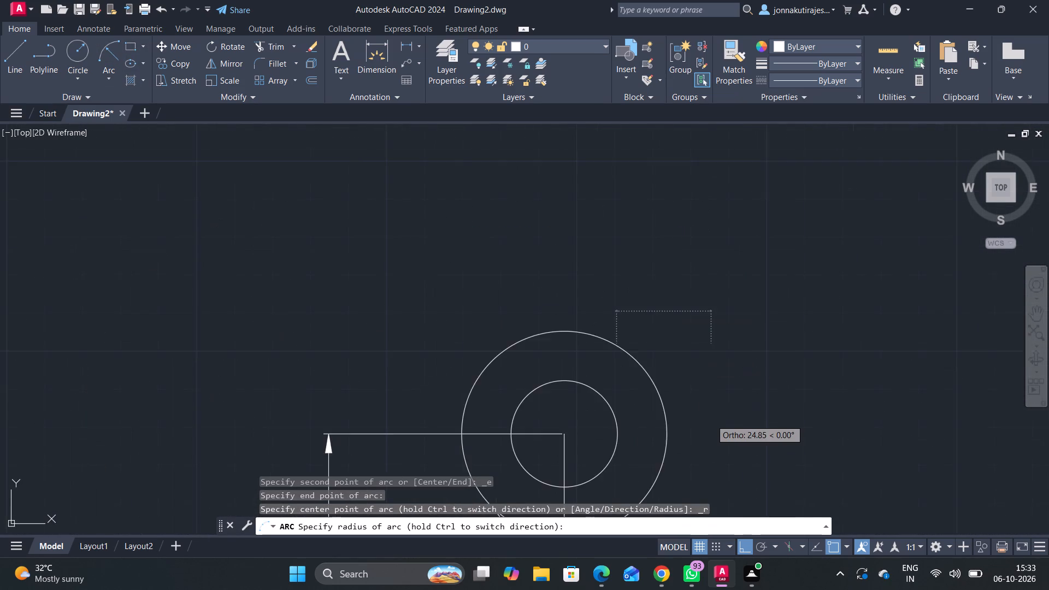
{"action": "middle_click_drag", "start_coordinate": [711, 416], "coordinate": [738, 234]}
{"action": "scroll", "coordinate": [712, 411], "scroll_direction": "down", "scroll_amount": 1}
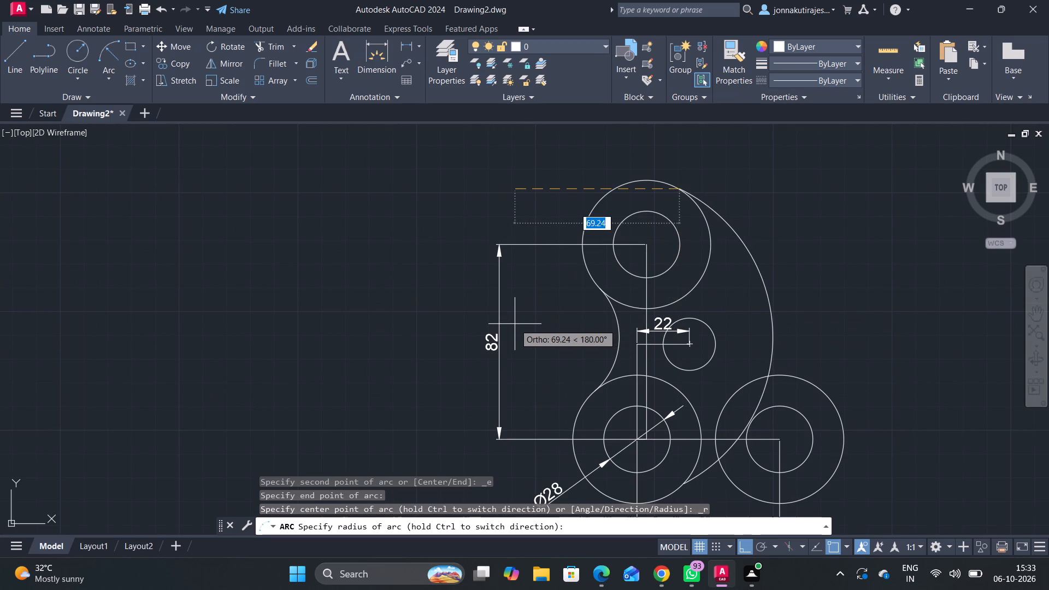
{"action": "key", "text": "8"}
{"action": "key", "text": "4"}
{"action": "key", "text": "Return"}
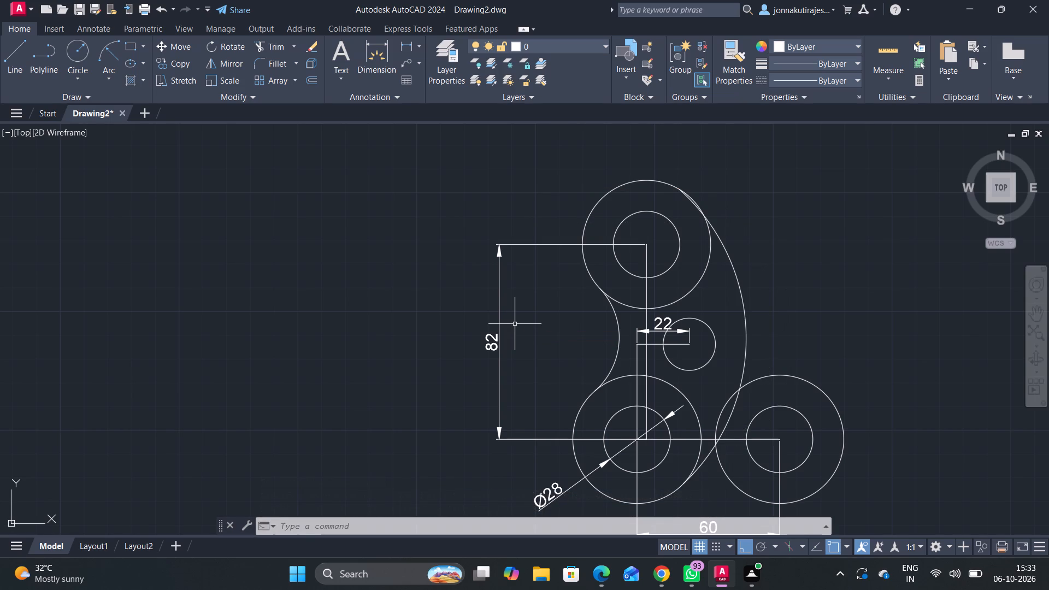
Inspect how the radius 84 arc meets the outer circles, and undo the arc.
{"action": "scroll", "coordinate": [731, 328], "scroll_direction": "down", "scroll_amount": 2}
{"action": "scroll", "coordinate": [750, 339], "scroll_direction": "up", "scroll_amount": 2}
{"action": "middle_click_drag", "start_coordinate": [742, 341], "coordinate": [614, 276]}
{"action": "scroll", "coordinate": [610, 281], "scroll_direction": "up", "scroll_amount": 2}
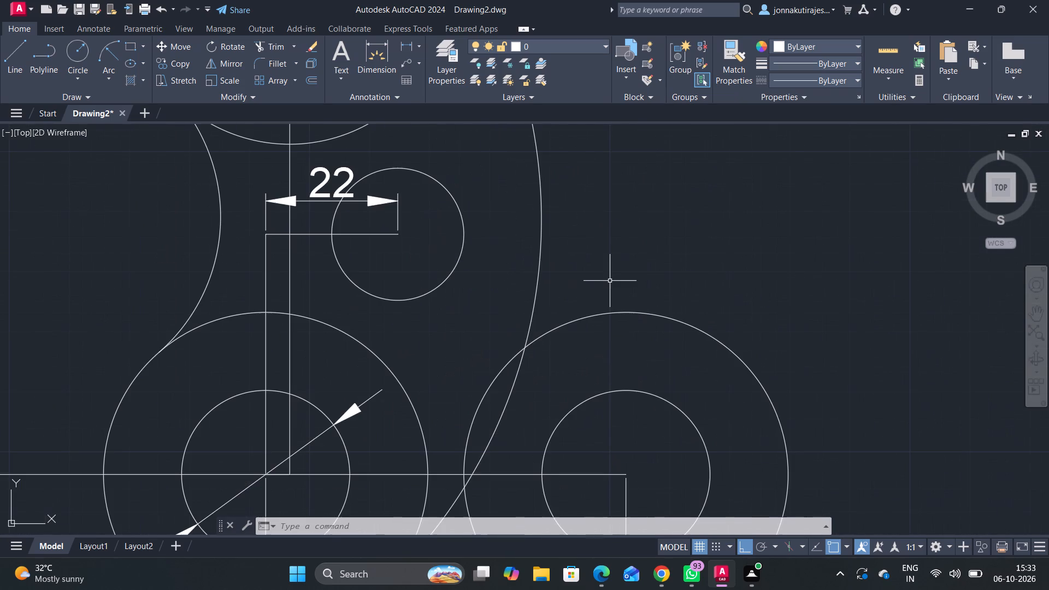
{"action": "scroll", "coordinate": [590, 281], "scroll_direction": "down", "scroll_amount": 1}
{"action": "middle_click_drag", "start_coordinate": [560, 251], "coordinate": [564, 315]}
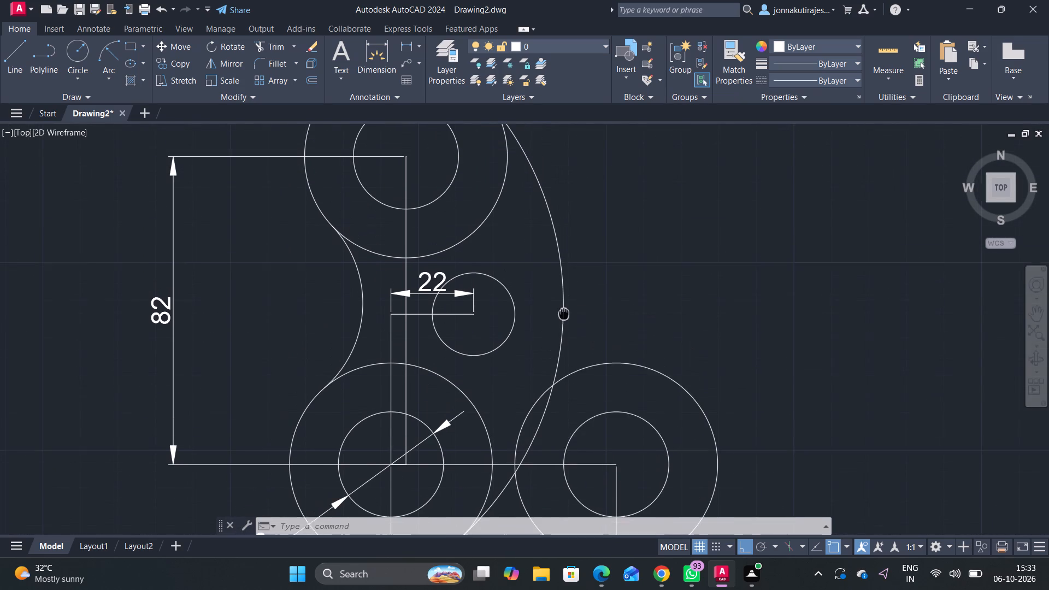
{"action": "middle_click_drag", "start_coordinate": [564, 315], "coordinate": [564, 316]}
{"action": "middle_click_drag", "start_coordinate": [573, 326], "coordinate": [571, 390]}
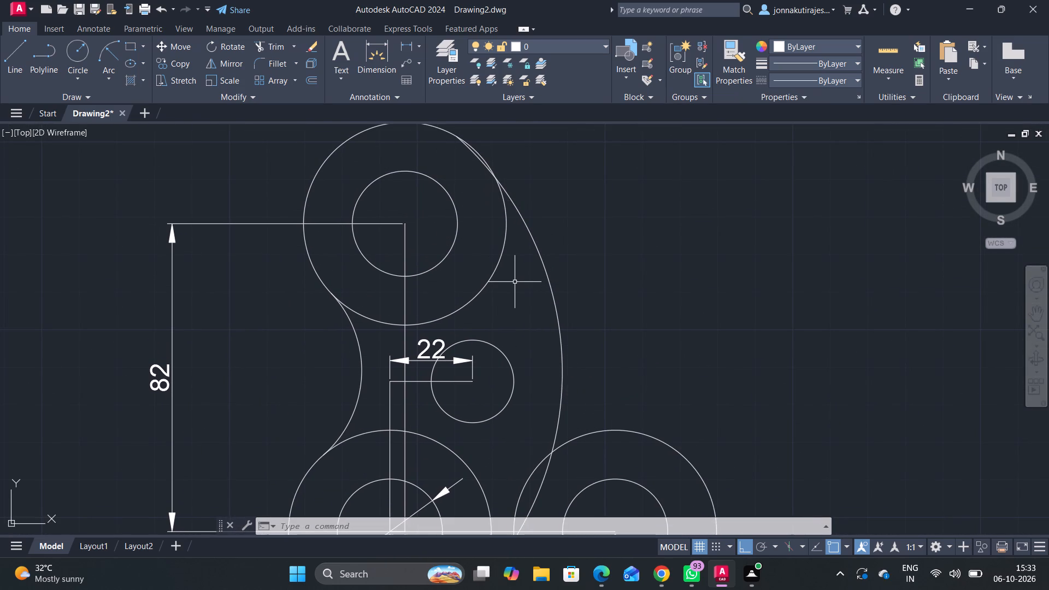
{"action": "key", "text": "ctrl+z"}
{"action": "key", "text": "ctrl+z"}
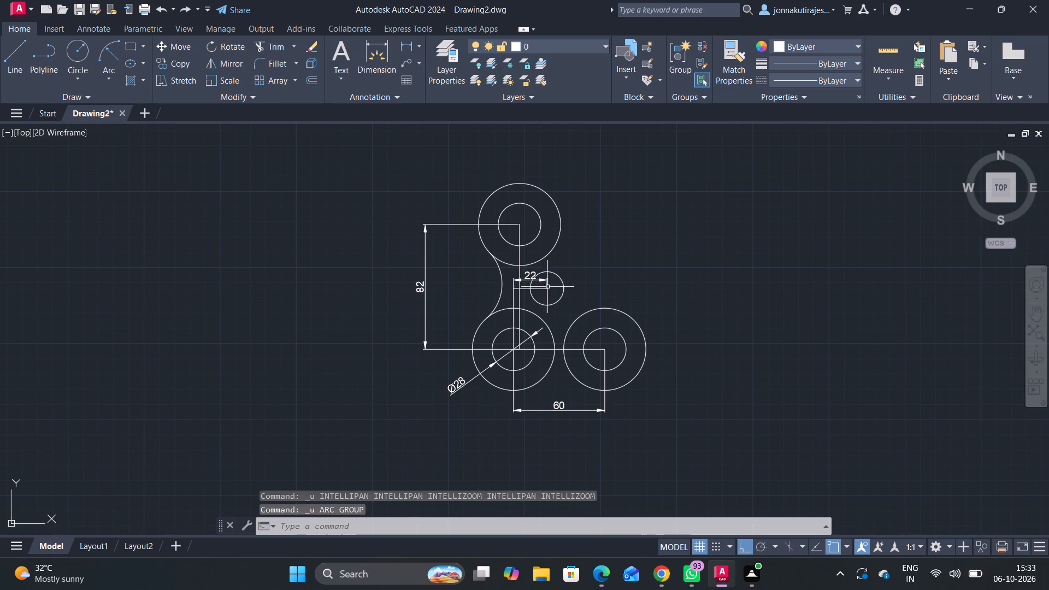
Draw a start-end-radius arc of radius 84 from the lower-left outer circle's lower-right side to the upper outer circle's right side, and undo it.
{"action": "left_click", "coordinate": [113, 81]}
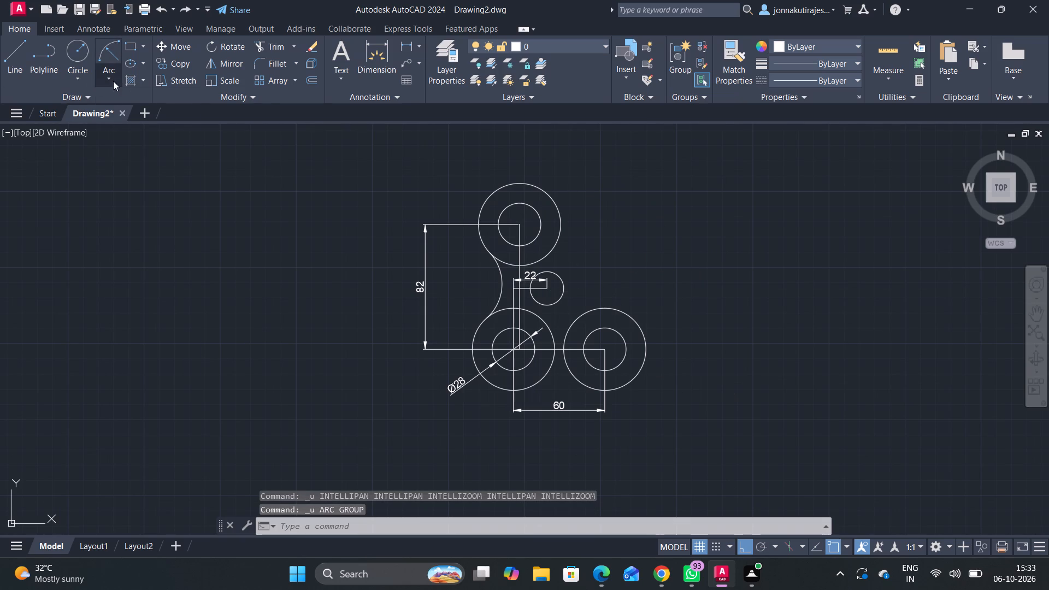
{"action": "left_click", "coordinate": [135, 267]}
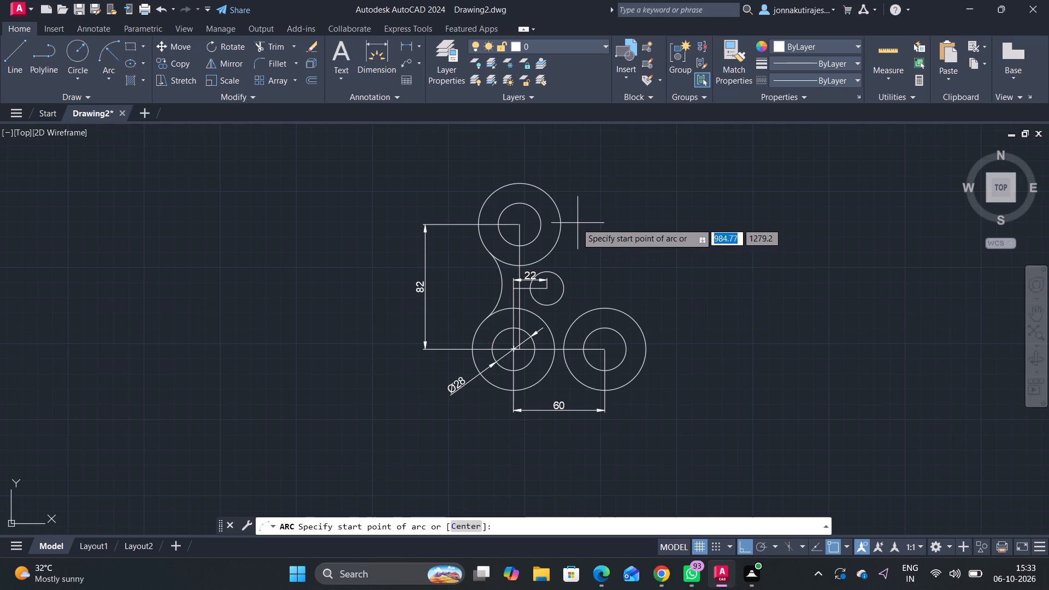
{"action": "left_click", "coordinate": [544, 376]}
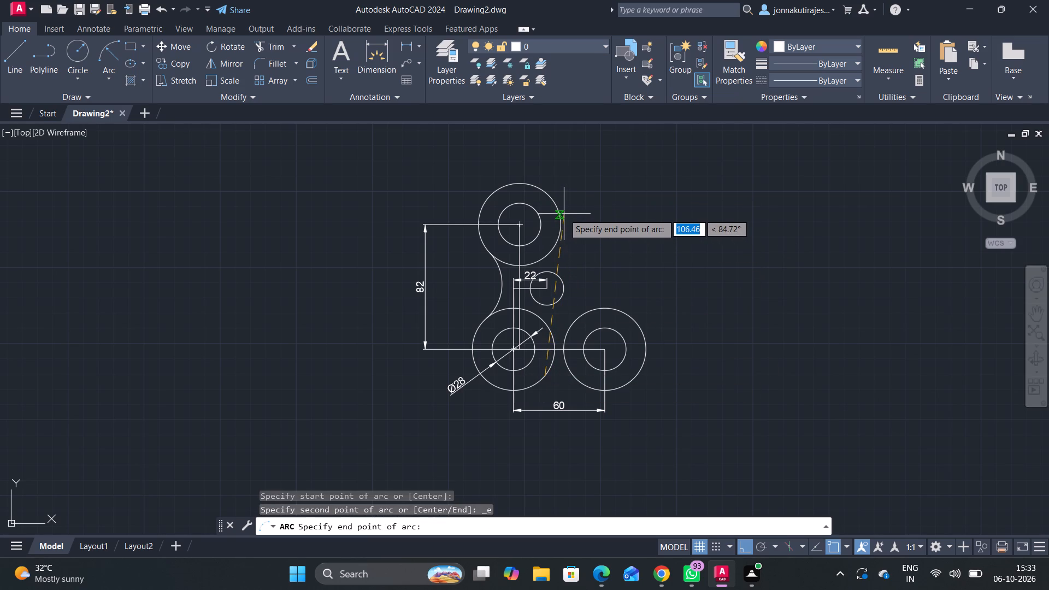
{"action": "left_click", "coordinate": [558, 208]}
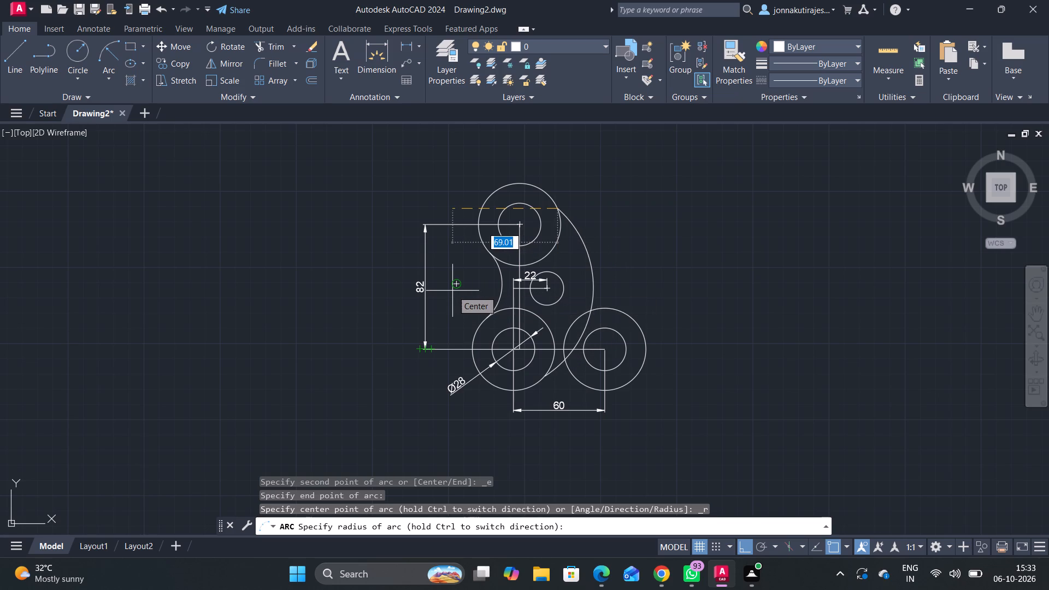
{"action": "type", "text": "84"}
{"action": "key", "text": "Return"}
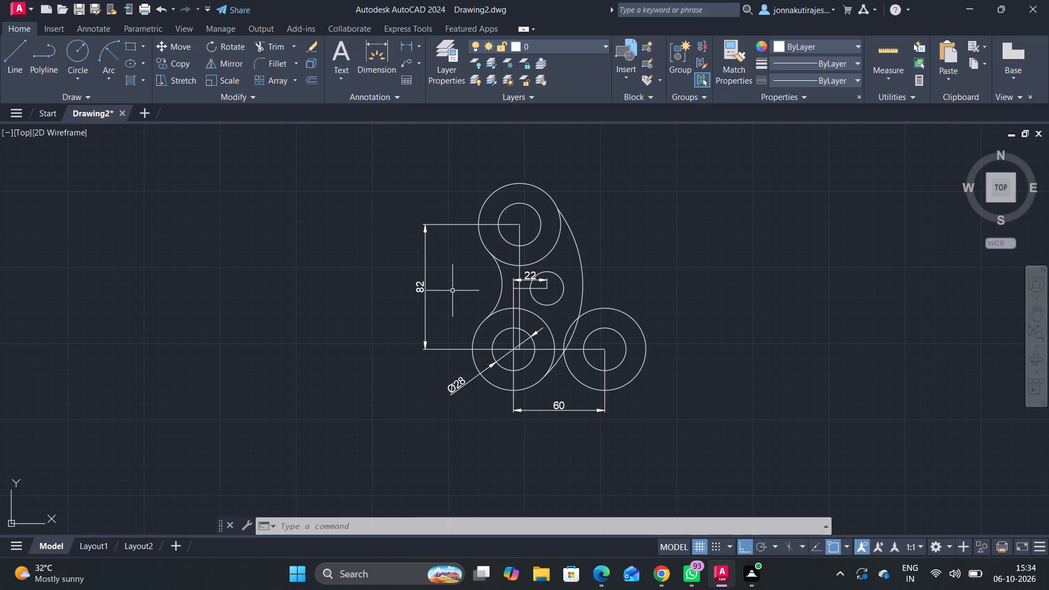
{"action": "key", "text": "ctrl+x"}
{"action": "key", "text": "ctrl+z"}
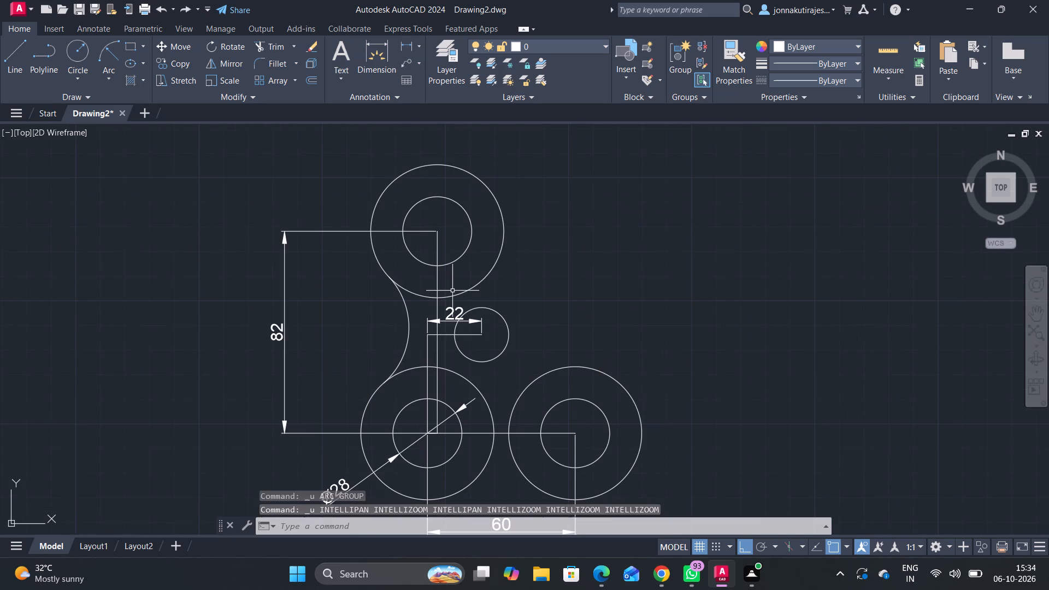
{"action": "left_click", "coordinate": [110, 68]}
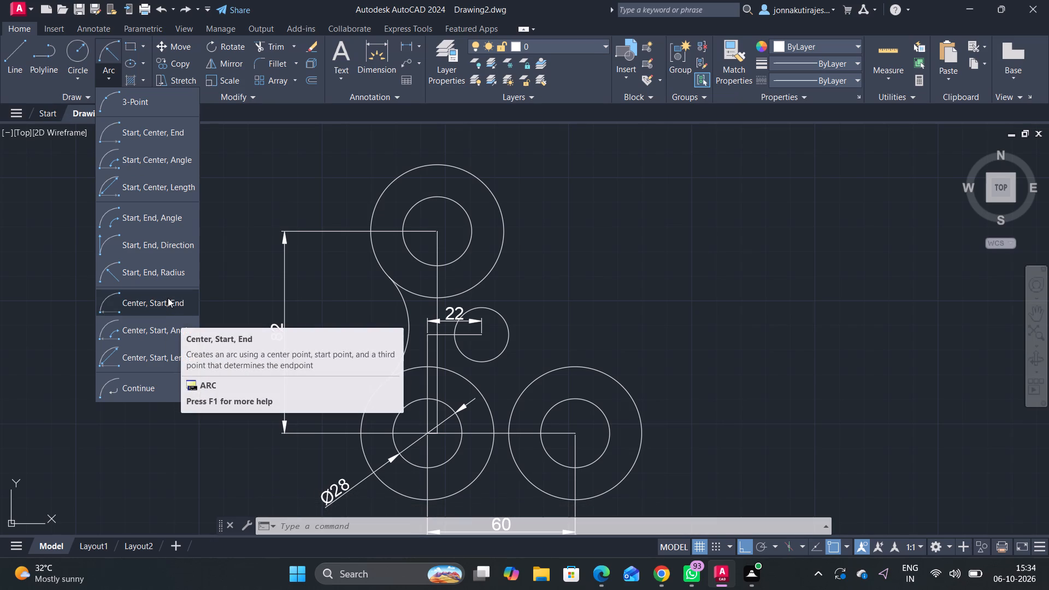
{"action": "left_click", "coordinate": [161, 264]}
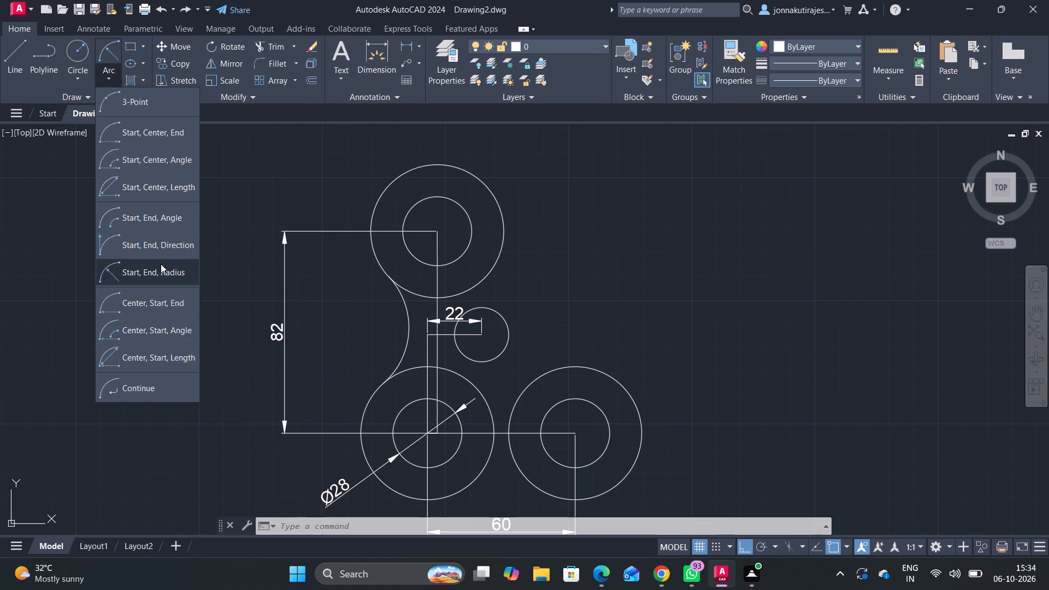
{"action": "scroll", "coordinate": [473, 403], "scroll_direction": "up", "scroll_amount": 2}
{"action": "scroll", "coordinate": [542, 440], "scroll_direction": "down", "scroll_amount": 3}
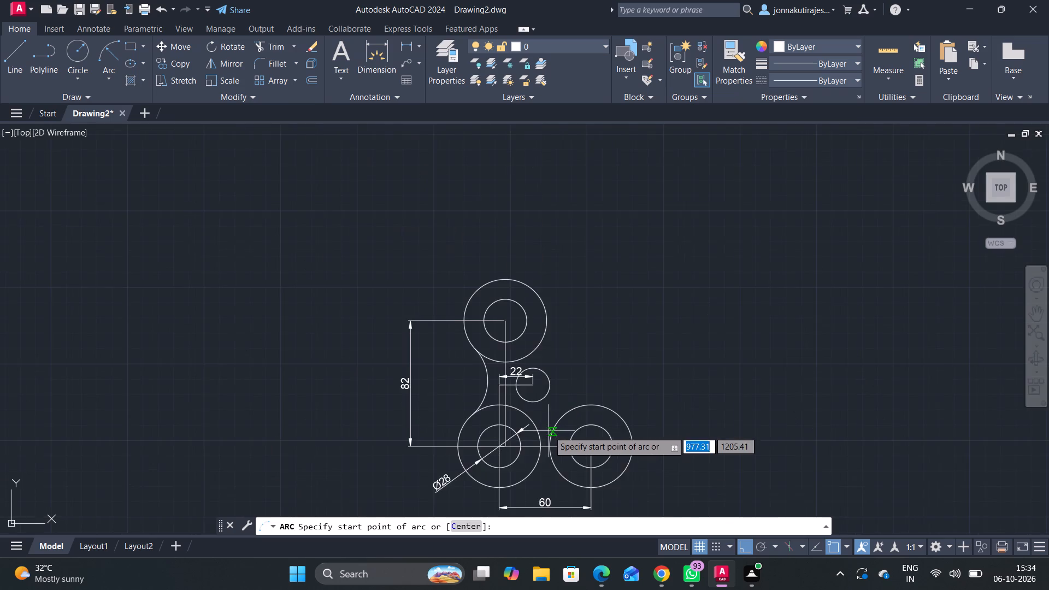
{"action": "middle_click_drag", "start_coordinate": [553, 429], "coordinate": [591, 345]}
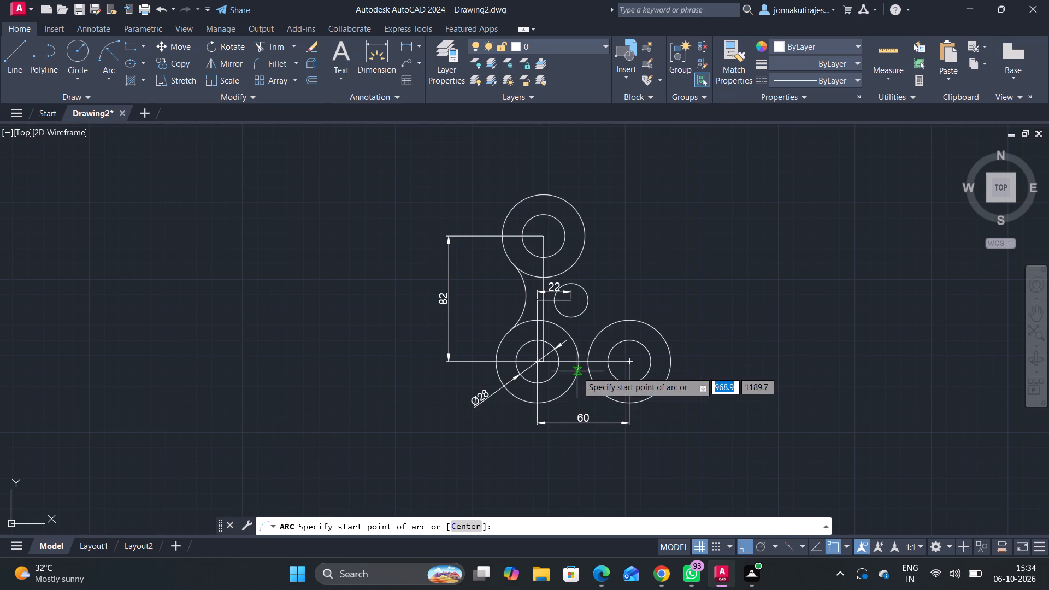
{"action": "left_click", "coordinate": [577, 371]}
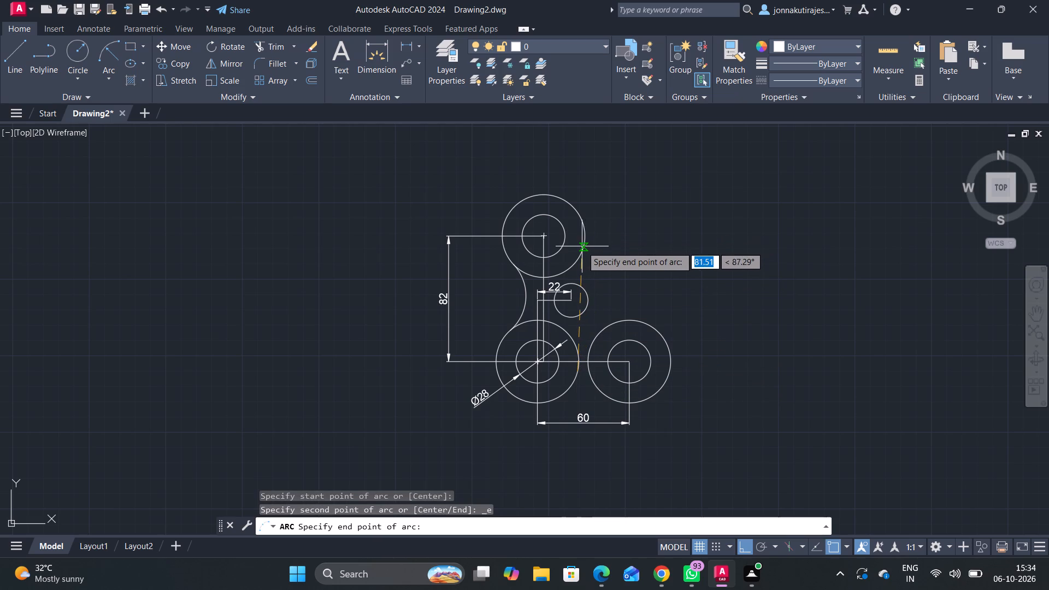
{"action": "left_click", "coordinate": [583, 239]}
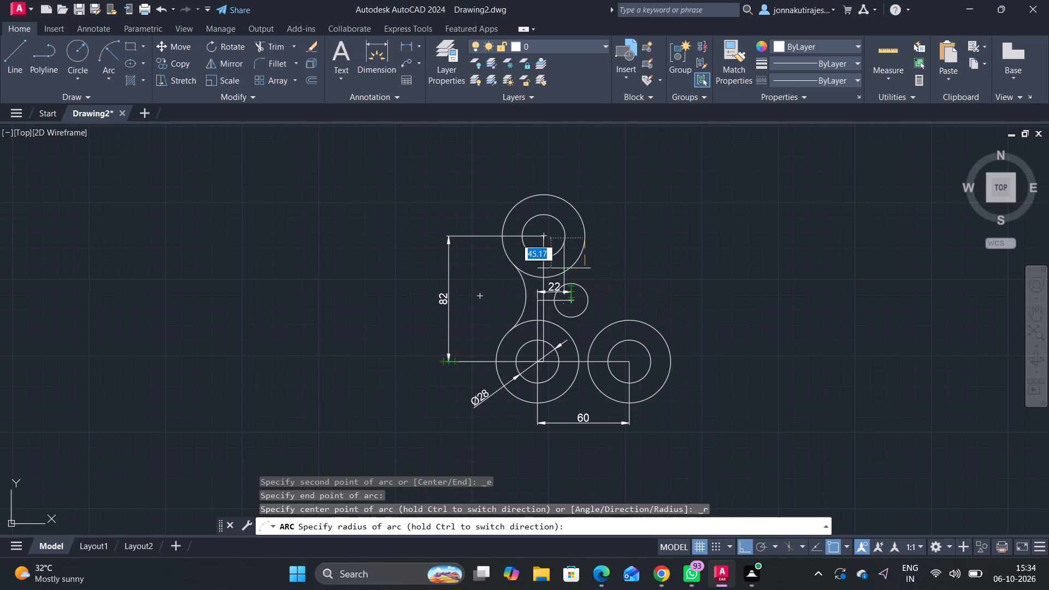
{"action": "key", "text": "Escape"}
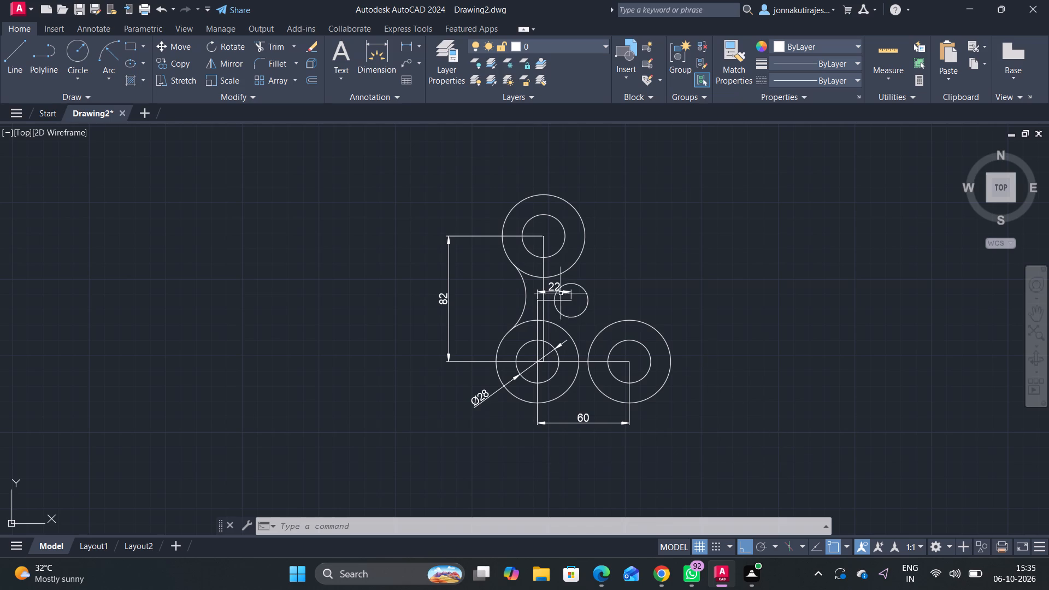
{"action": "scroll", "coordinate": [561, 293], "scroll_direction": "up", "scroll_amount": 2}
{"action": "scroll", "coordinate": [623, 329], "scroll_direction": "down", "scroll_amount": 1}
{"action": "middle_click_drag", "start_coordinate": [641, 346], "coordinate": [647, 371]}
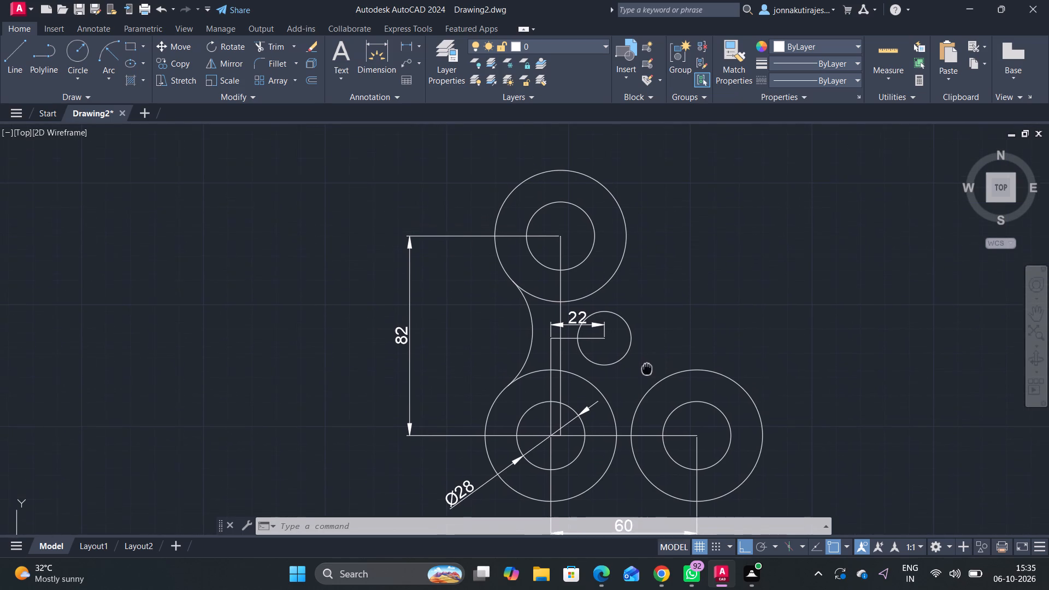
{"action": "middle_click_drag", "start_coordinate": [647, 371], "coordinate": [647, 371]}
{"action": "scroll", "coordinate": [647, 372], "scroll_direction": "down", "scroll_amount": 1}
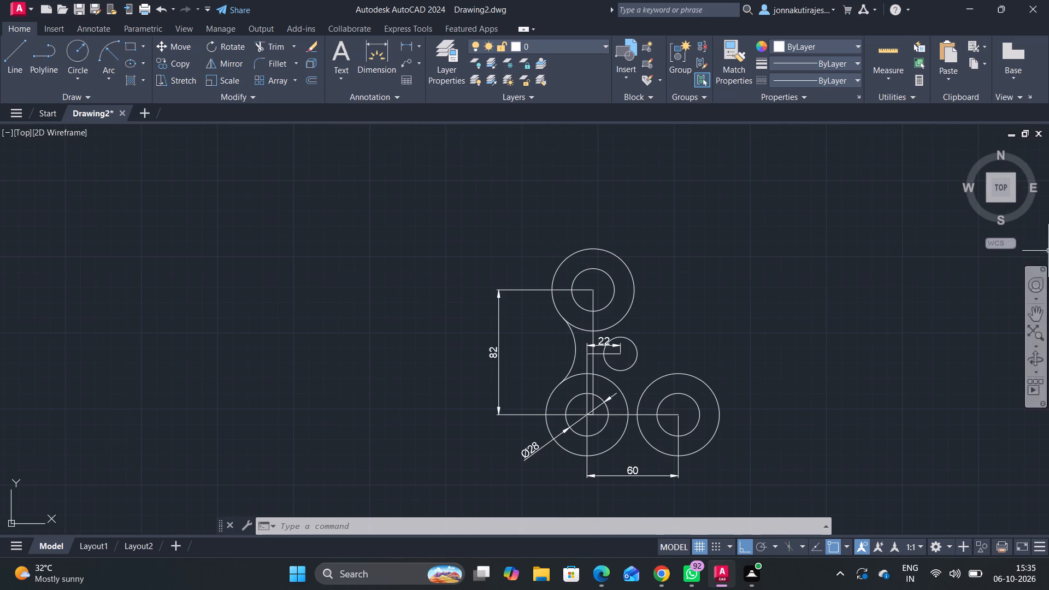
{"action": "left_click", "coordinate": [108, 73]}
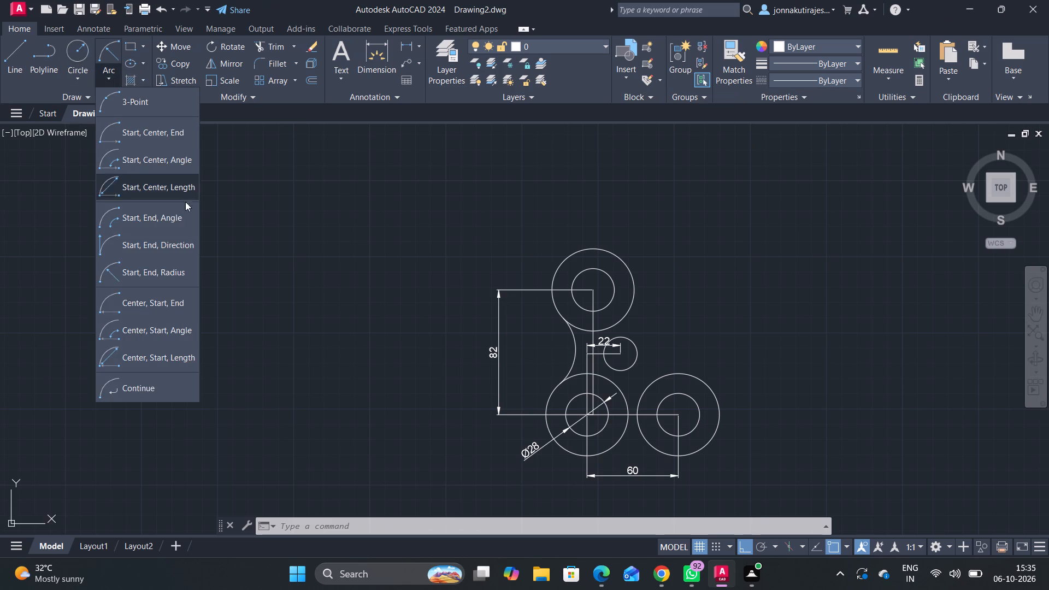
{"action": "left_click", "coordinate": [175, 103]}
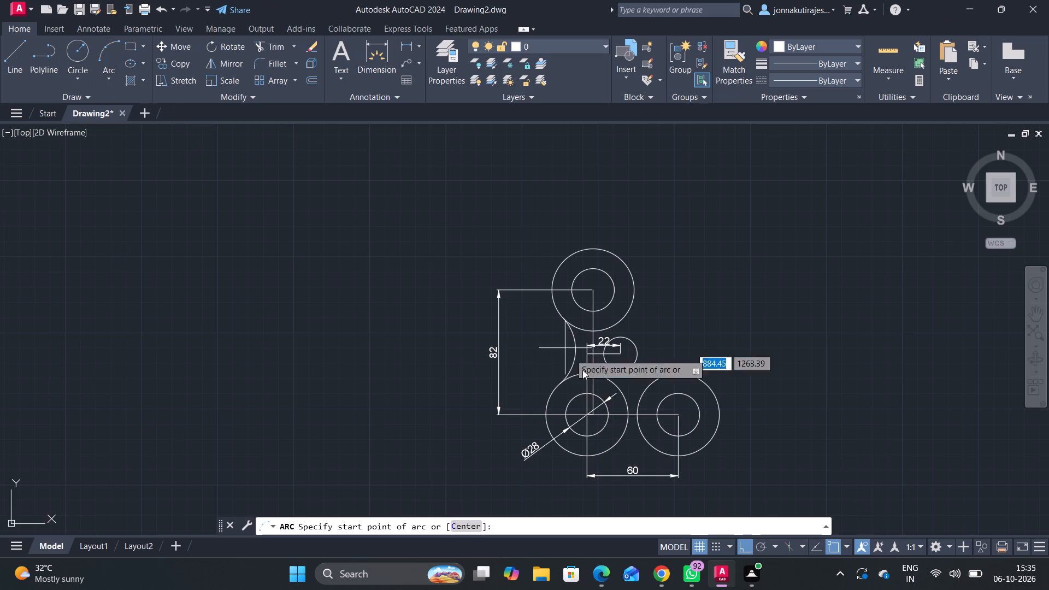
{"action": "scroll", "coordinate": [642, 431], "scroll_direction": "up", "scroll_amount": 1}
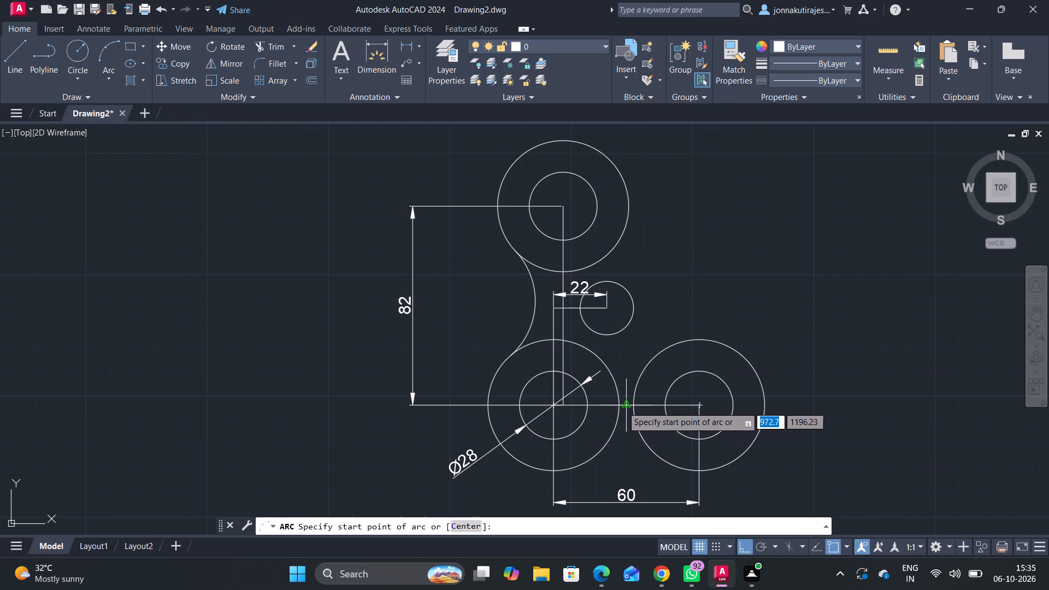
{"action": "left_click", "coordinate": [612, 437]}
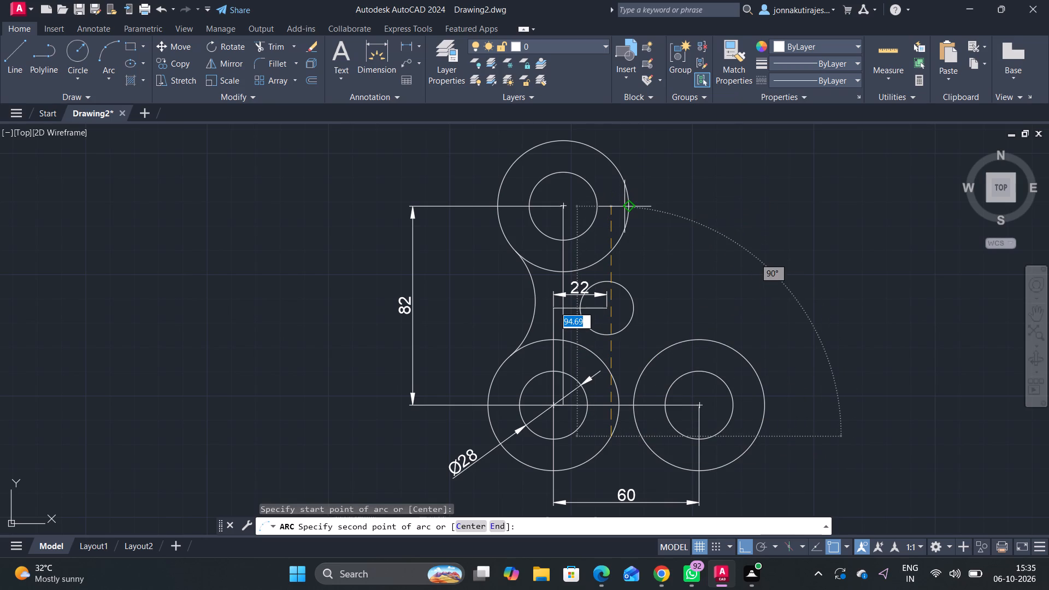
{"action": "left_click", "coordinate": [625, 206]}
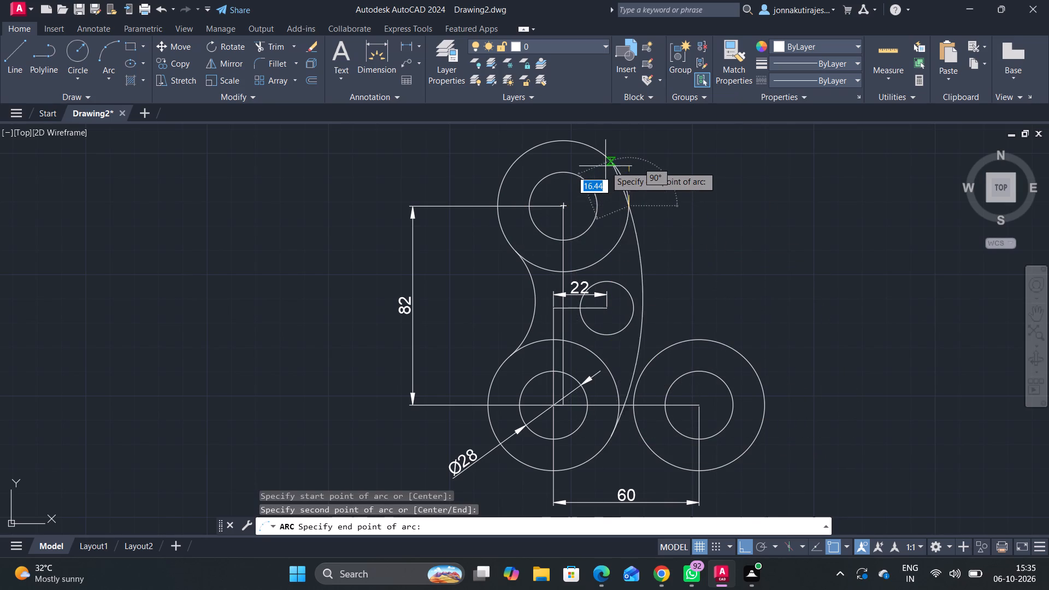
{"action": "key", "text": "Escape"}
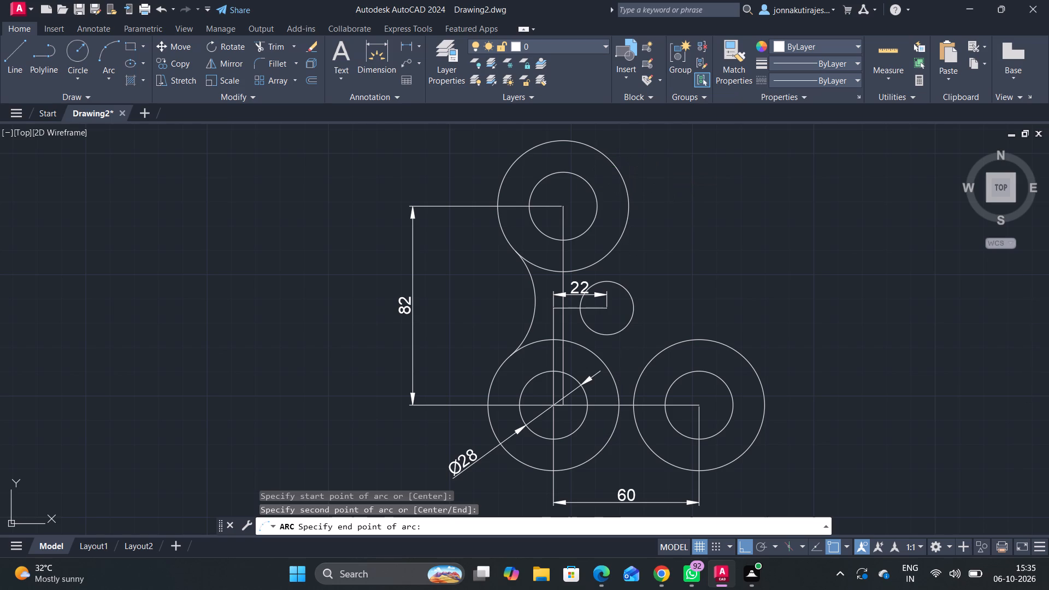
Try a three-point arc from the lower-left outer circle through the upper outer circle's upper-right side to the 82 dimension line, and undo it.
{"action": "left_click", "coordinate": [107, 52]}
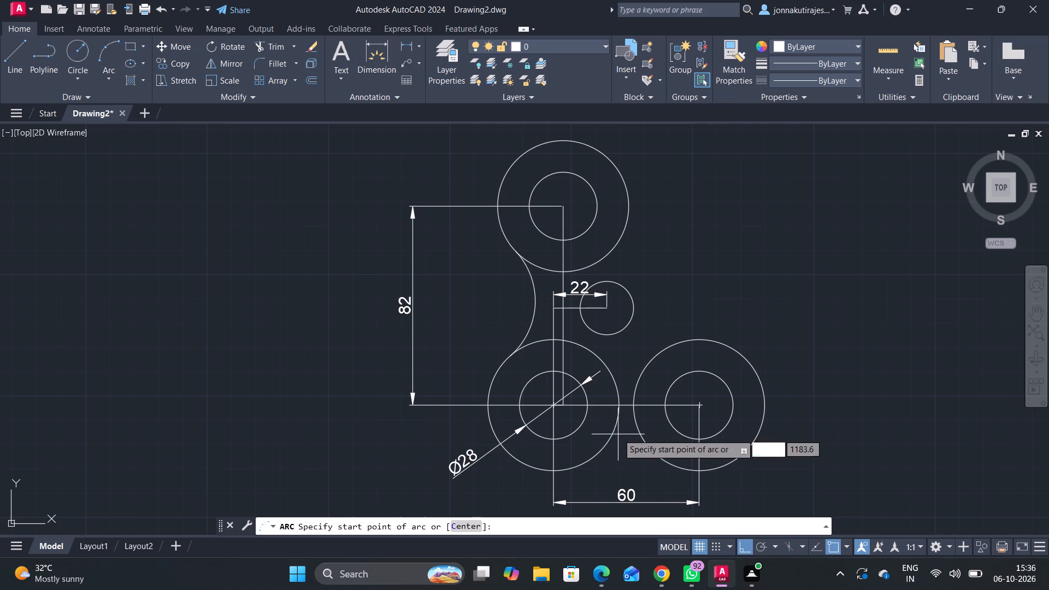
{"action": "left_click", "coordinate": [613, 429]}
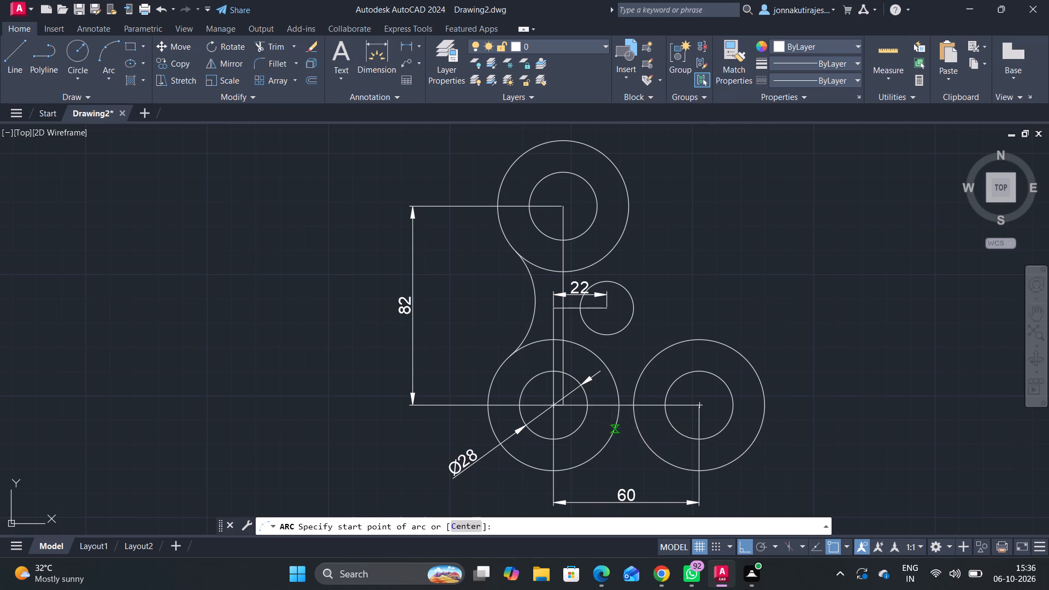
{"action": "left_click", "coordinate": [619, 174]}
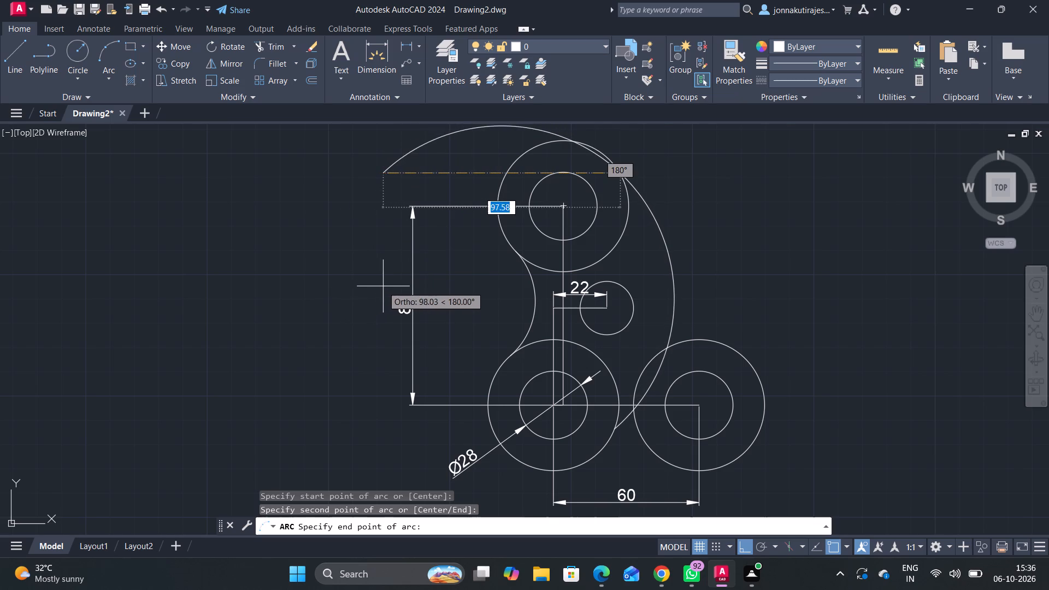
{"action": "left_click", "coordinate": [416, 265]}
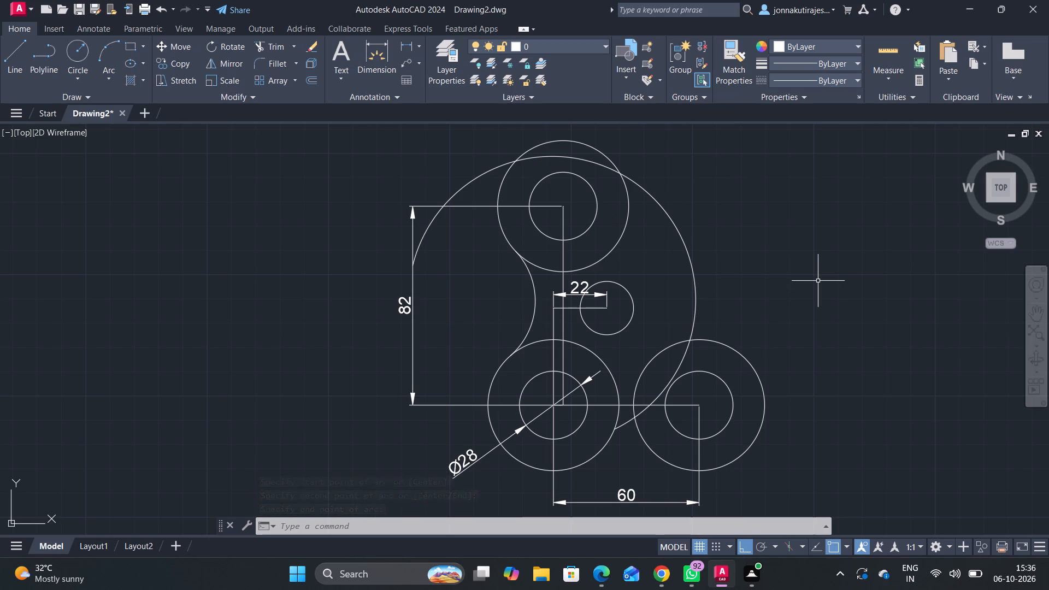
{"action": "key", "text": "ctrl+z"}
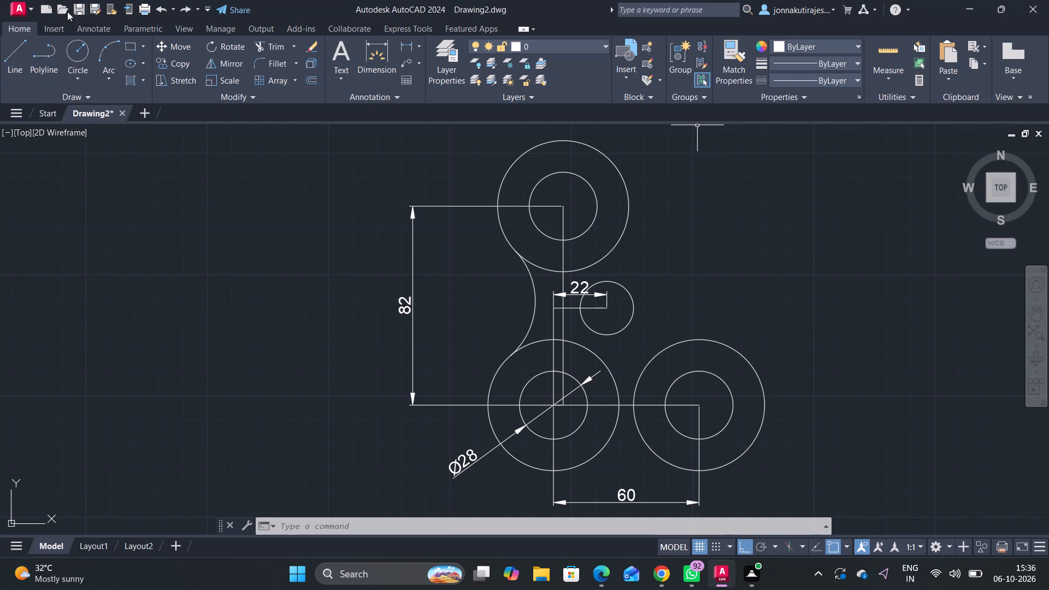
Draw a line from the upper outer circle's upper-right side to the lower-left outer circle's lower-right side.
{"action": "left_click", "coordinate": [7, 56]}
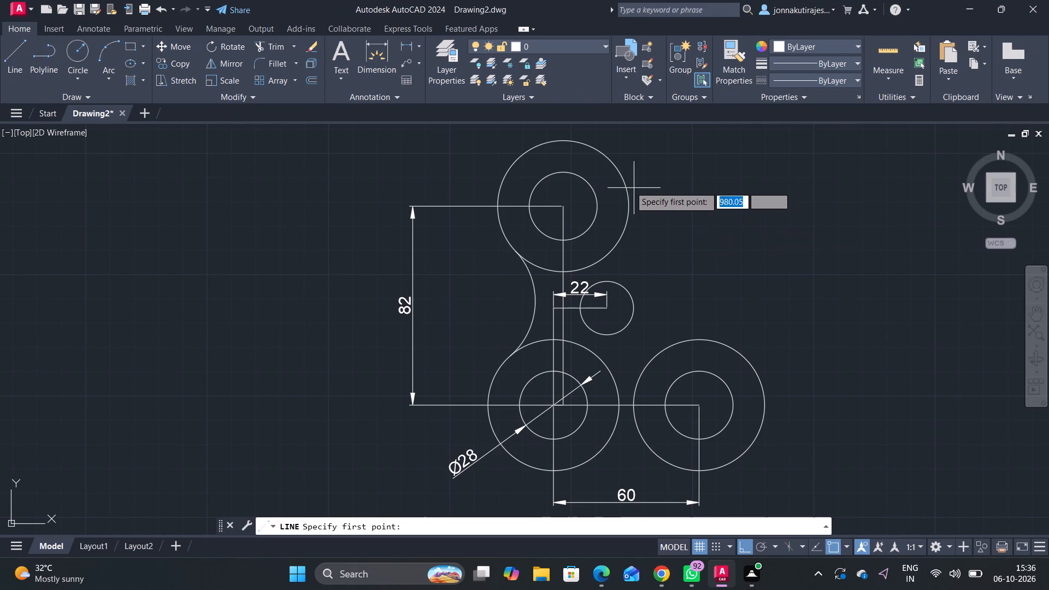
{"action": "scroll", "coordinate": [629, 190], "scroll_direction": "up", "scroll_amount": 2}
{"action": "scroll", "coordinate": [611, 156], "scroll_direction": "down", "scroll_amount": 3}
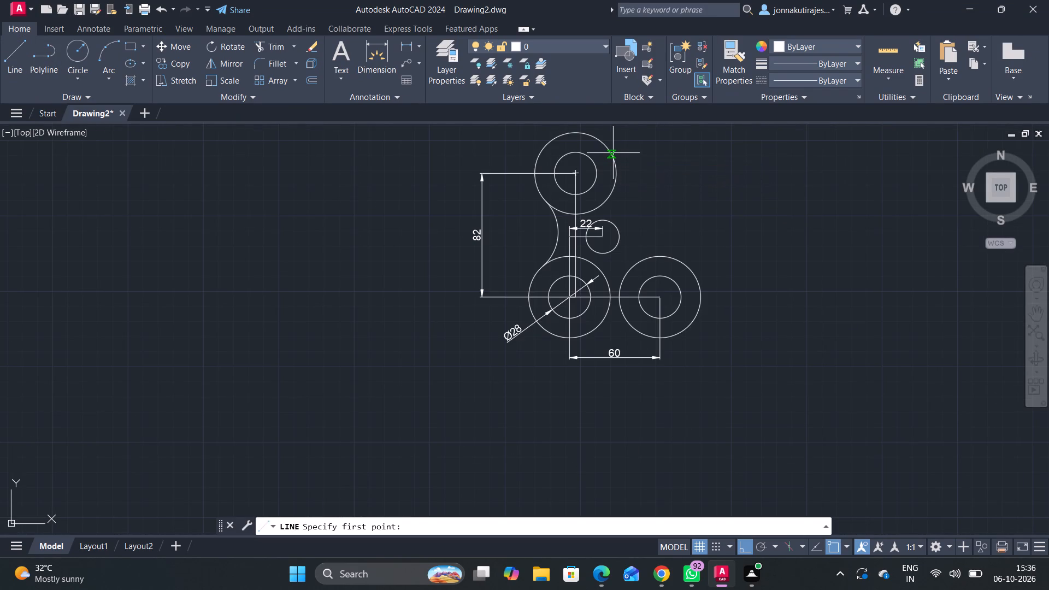
{"action": "left_click", "coordinate": [613, 153]}
{"action": "scroll", "coordinate": [601, 321], "scroll_direction": "up", "scroll_amount": 3}
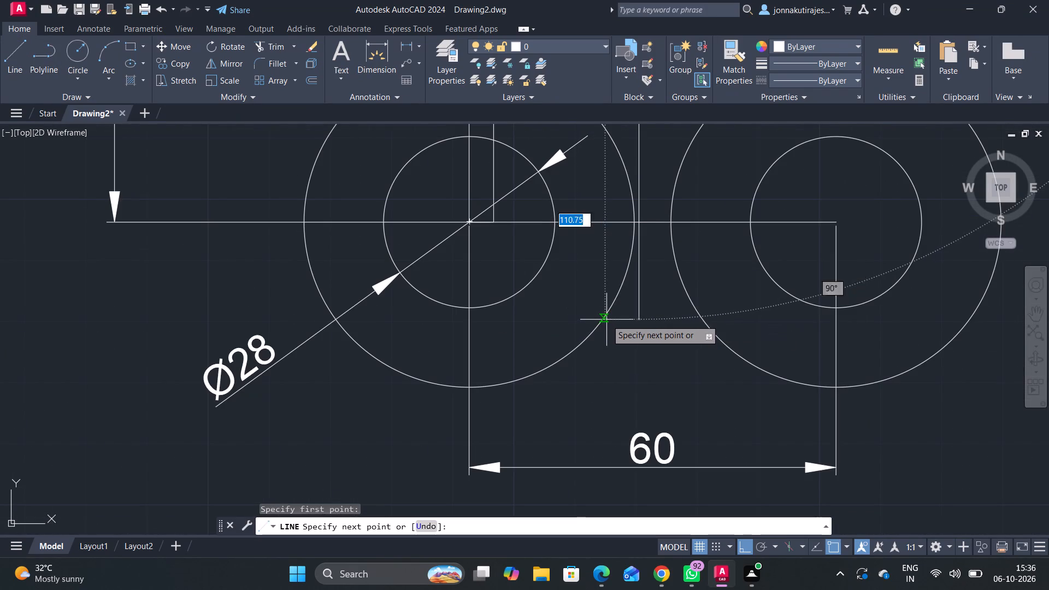
{"action": "left_click", "coordinate": [606, 320]}
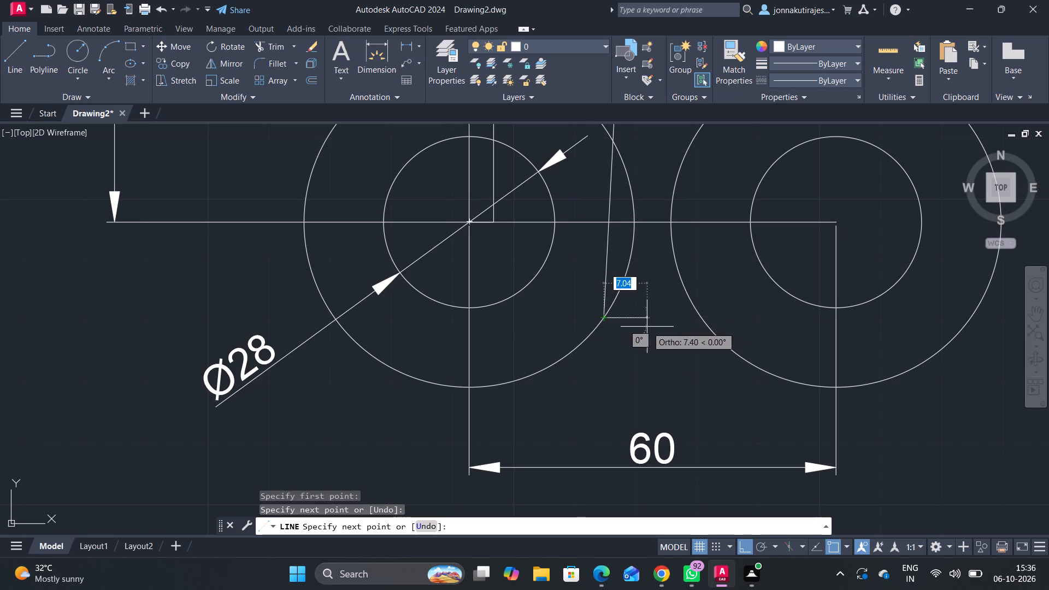
{"action": "key", "text": "Escape"}
Draw a start-end-radius arc of radius 84 from the straight line's lower end to its upper end, bulging outward.
{"action": "scroll", "coordinate": [647, 327], "scroll_direction": "down", "scroll_amount": 3}
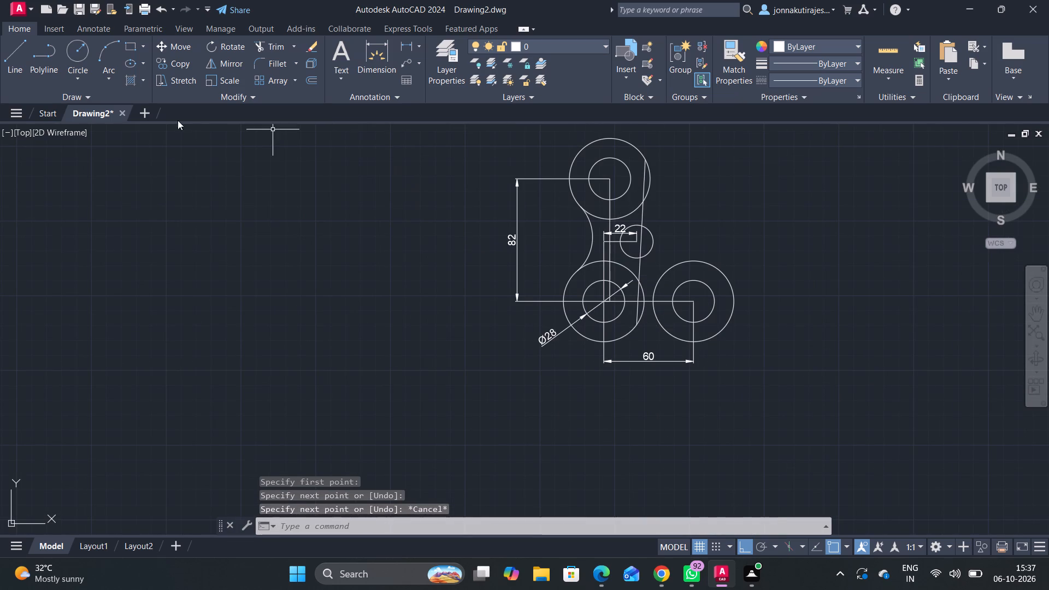
{"action": "left_click", "coordinate": [104, 74]}
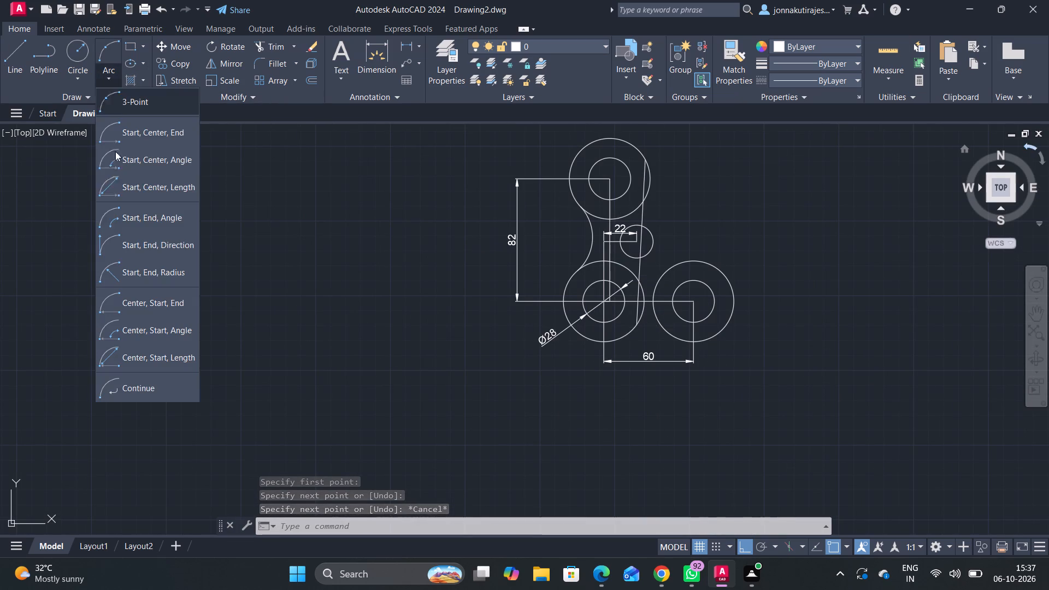
{"action": "left_click", "coordinate": [134, 272]}
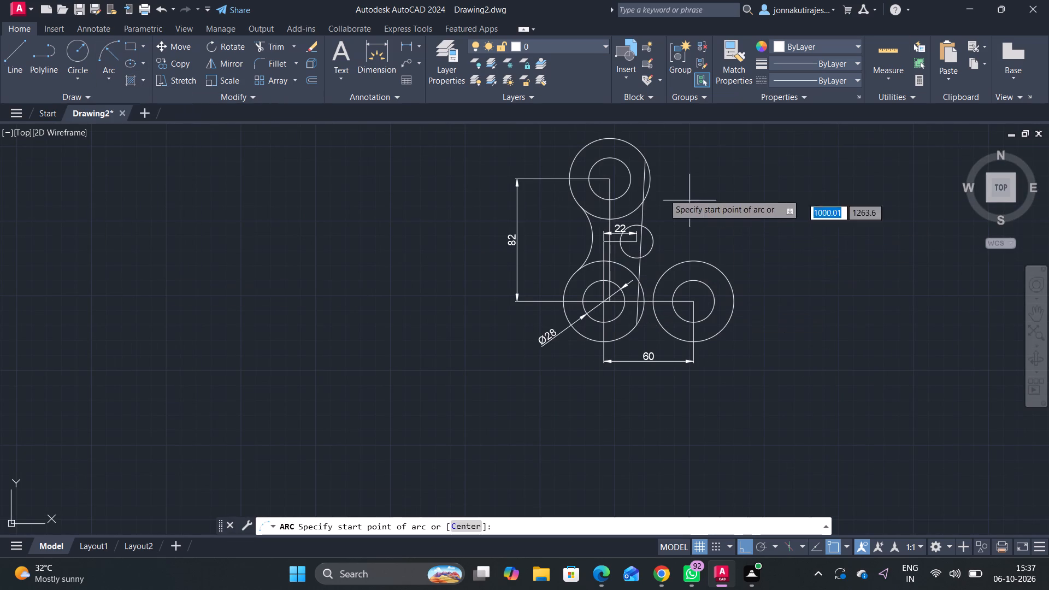
{"action": "scroll", "coordinate": [616, 323], "scroll_direction": "up", "scroll_amount": 2}
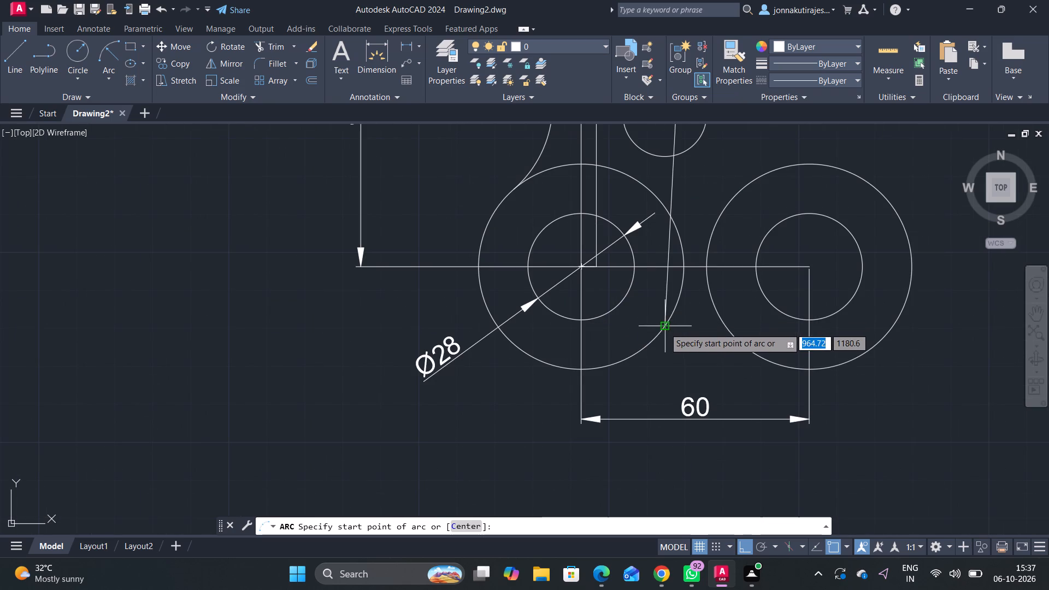
{"action": "left_click", "coordinate": [664, 328]}
{"action": "scroll", "coordinate": [664, 251], "scroll_direction": "down", "scroll_amount": 2}
{"action": "scroll", "coordinate": [664, 158], "scroll_direction": "down", "scroll_amount": 2}
{"action": "scroll", "coordinate": [671, 142], "scroll_direction": "up", "scroll_amount": 2}
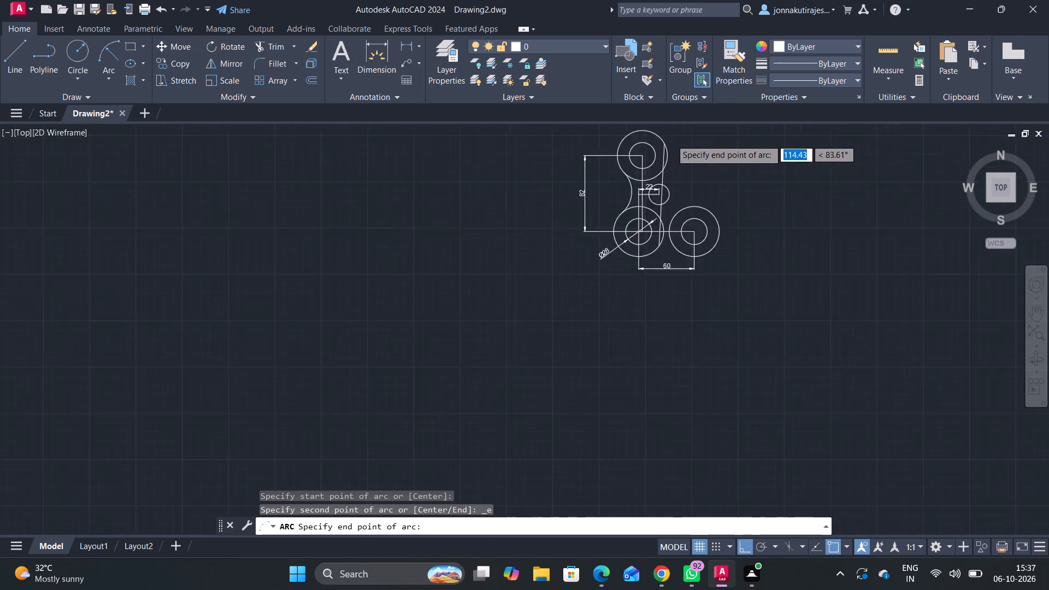
{"action": "left_click", "coordinate": [660, 144]}
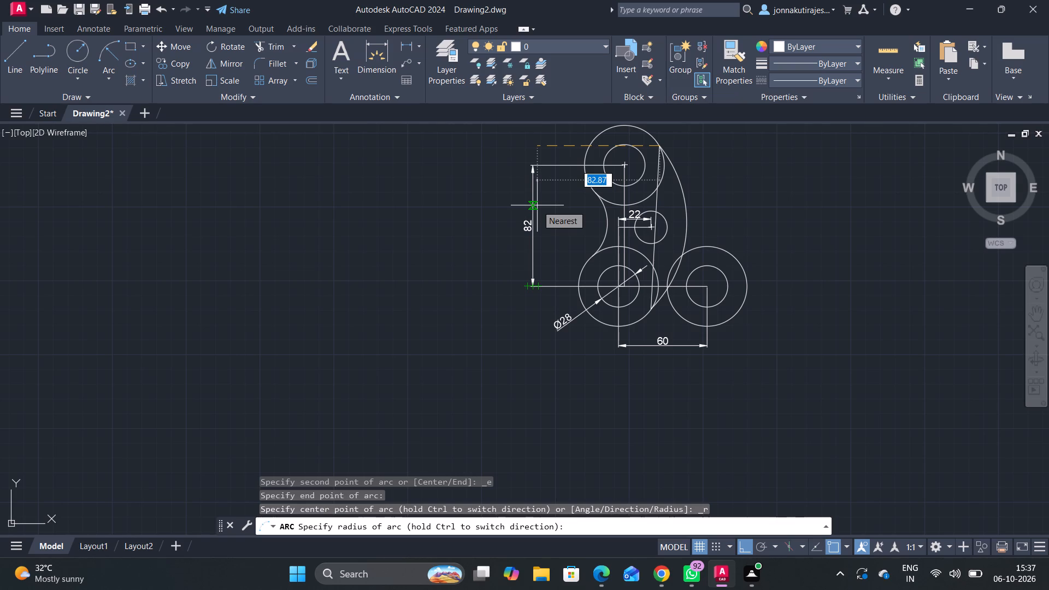
{"action": "key", "text": "4"}
{"action": "key", "text": "BackSpace"}
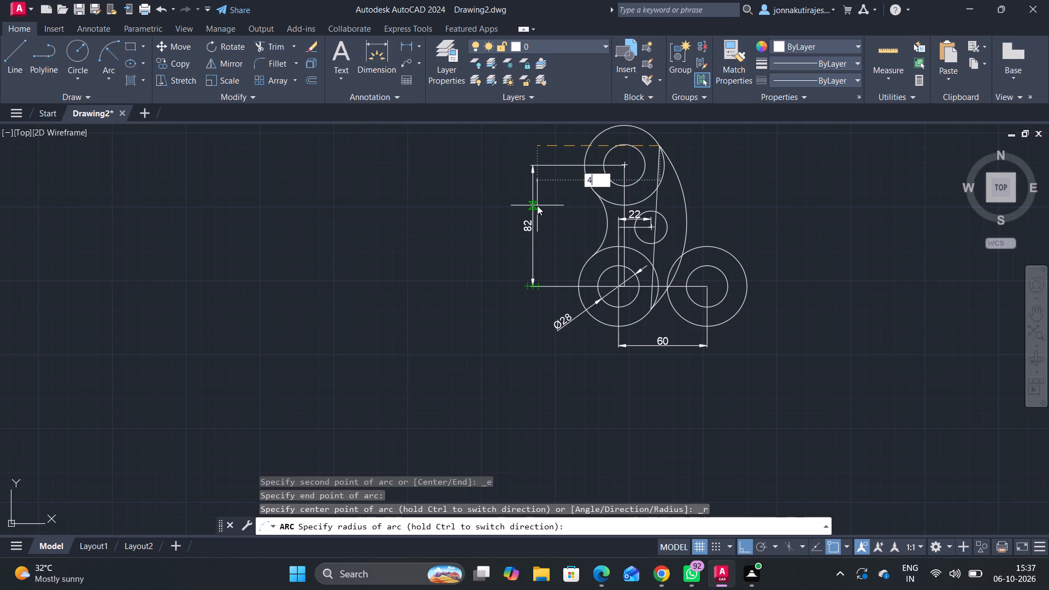
{"action": "type", "text": "84"}
{"action": "key", "text": "Return"}
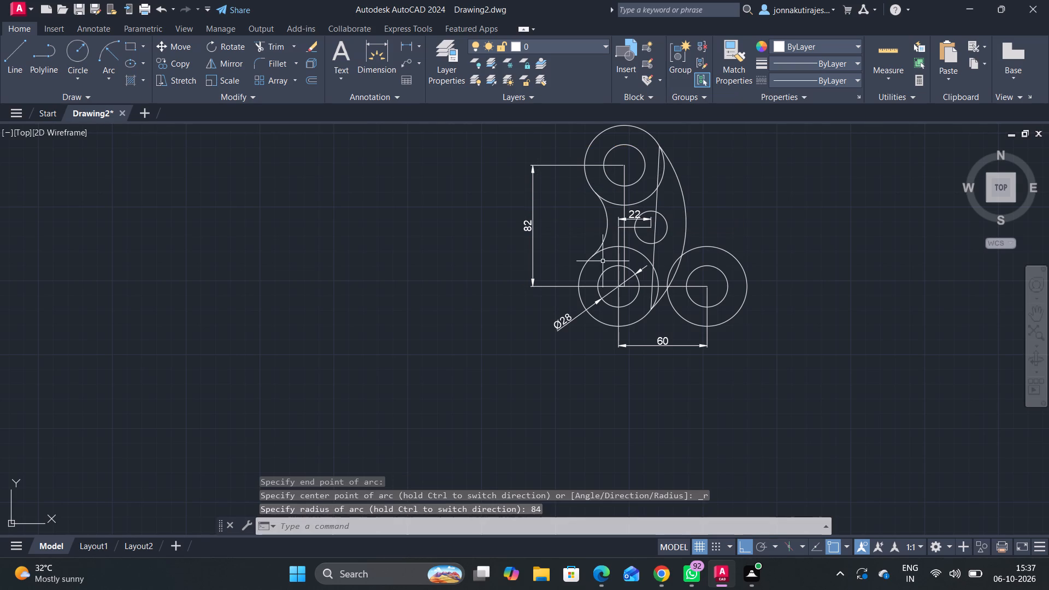
Delete the straight line joining the upper and lower-left outer circles.
{"action": "left_click", "coordinate": [657, 203]}
{"action": "key", "text": "Delete"}
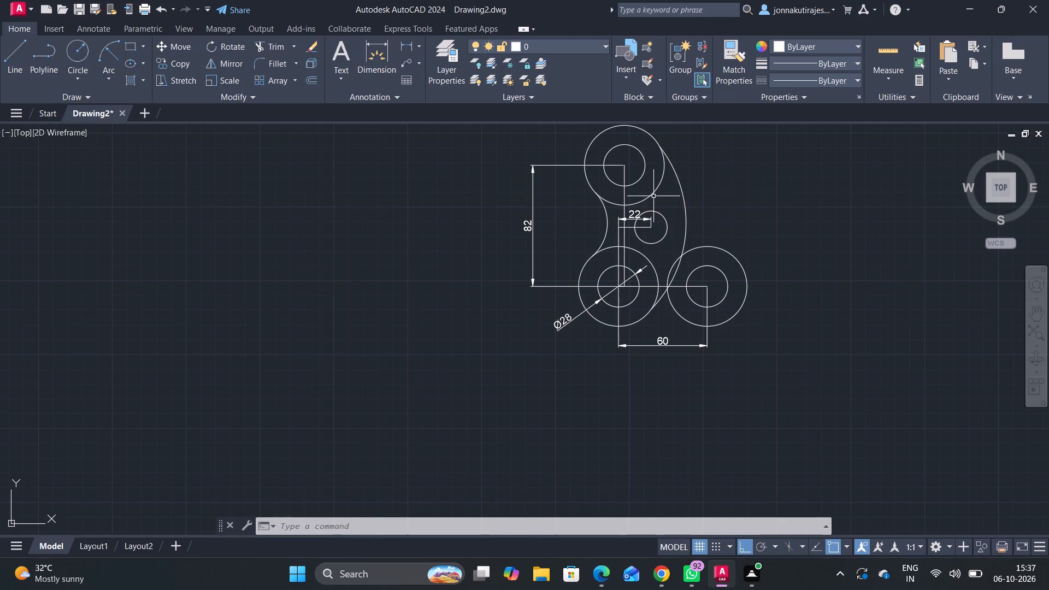
Fillet the undersides of the lower-left and lower-right outer circles together with radius 10.
{"action": "scroll", "coordinate": [665, 277], "scroll_direction": "up", "scroll_amount": 2}
{"action": "middle_click_drag", "start_coordinate": [673, 274], "coordinate": [645, 334]}
{"action": "scroll", "coordinate": [643, 328], "scroll_direction": "down", "scroll_amount": 2}
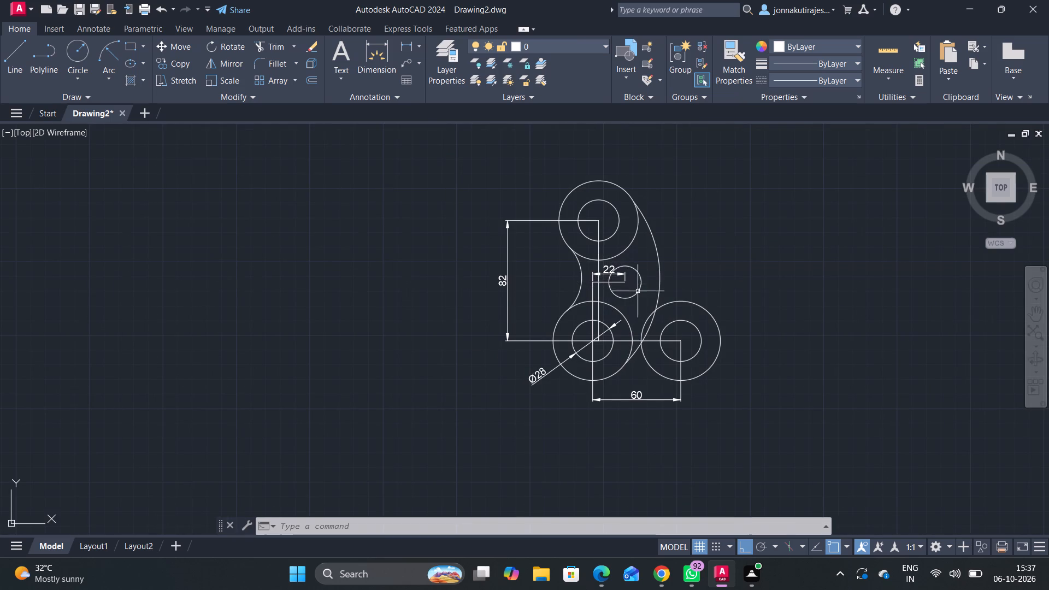
{"action": "scroll", "coordinate": [639, 293], "scroll_direction": "up", "scroll_amount": 1}
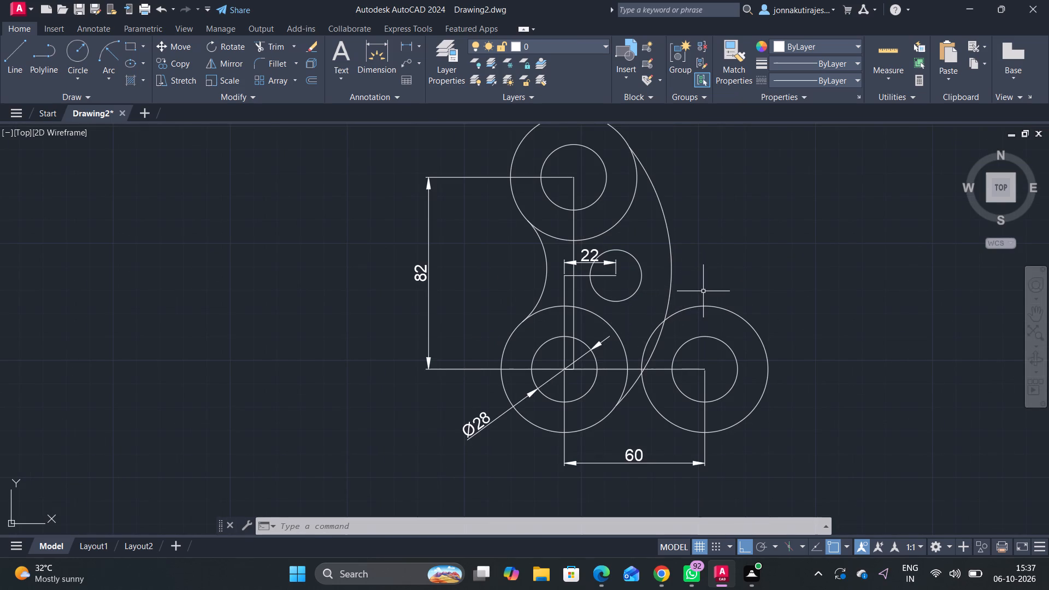
{"action": "scroll", "coordinate": [704, 293], "scroll_direction": "down", "scroll_amount": 1}
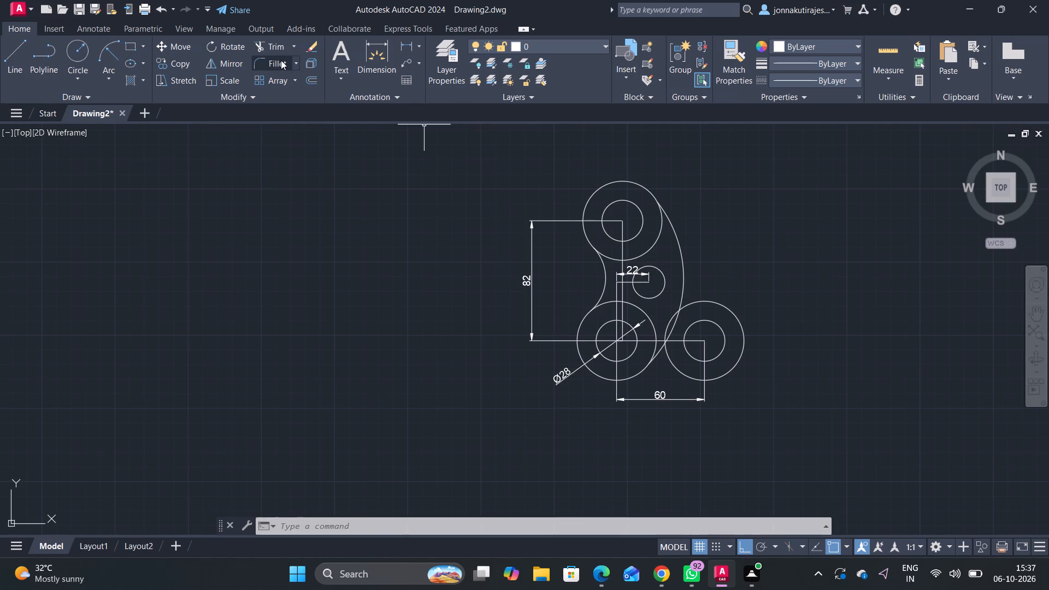
{"action": "left_click", "coordinate": [281, 60]}
{"action": "left_click", "coordinate": [512, 520]}
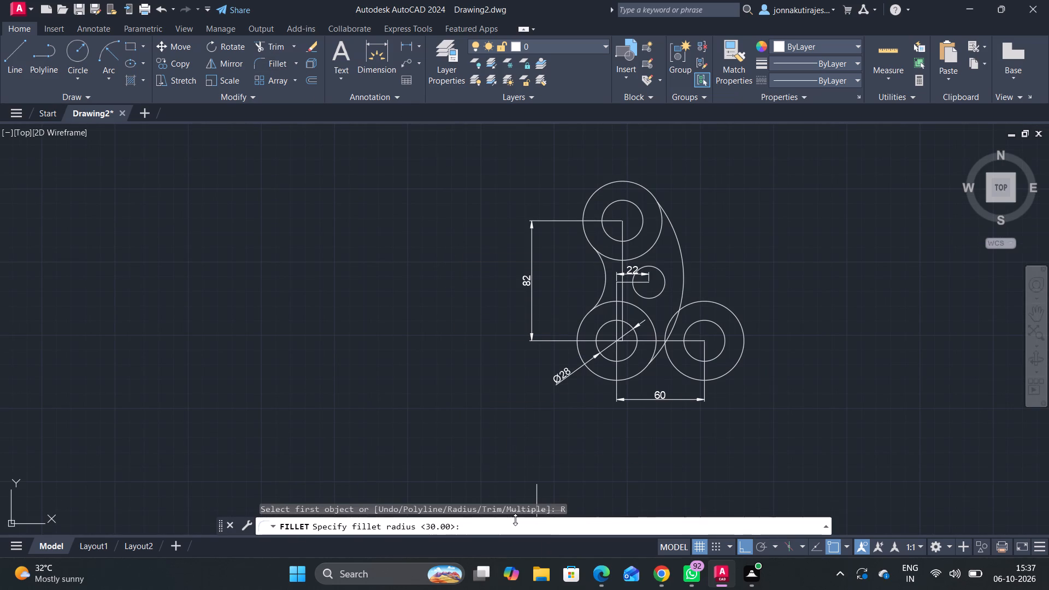
{"action": "type", "text": "10"}
{"action": "key", "text": "Return"}
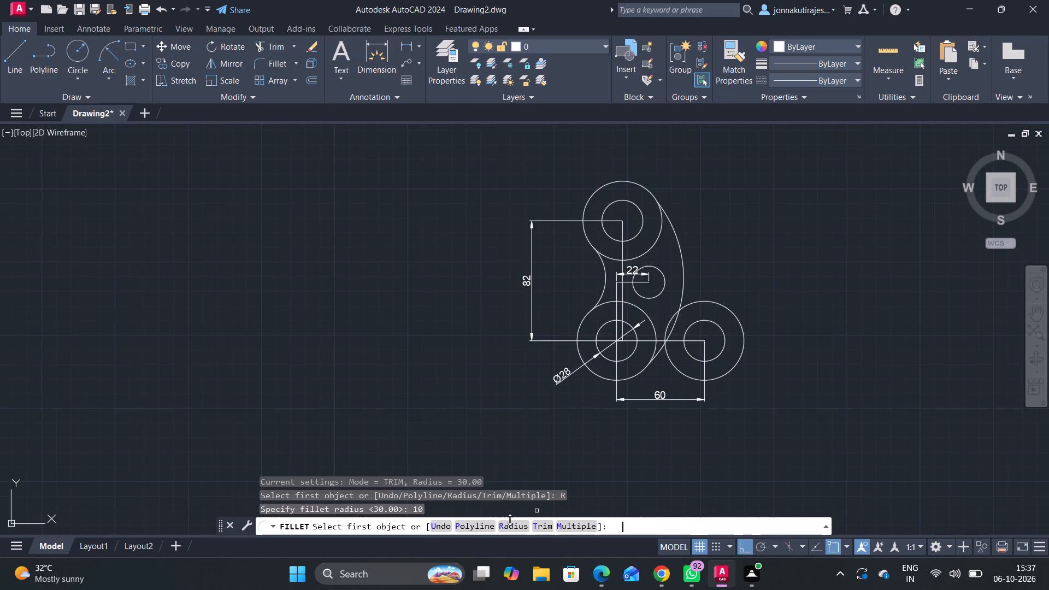
{"action": "left_click", "coordinate": [654, 353]}
{"action": "left_click", "coordinate": [670, 362]}
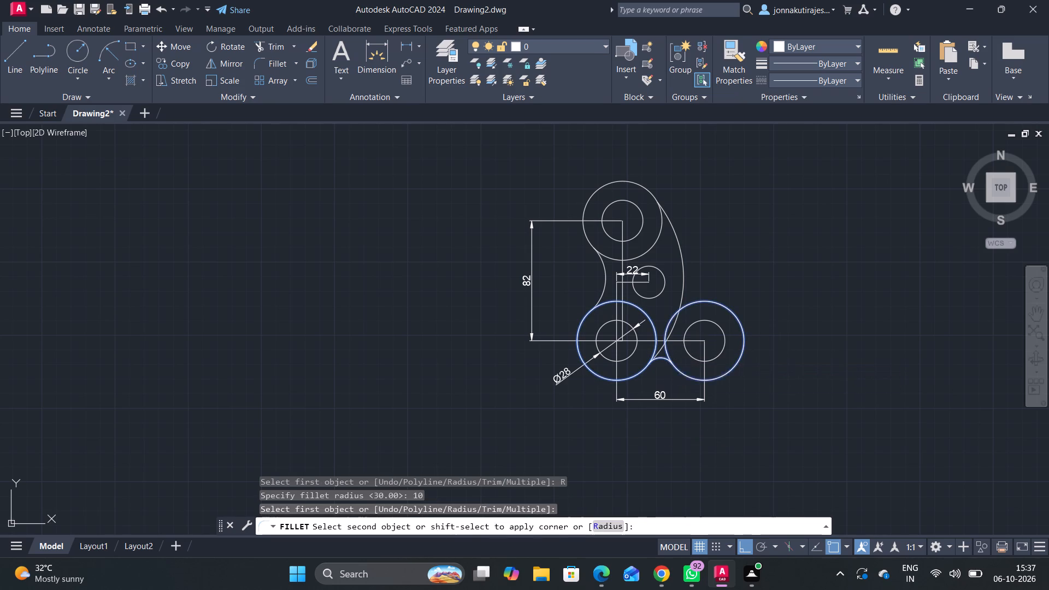
Fillet the top of the lower-right outer circle to the radius 84 arc, using the same radius 10.
{"action": "key", "text": "space"}
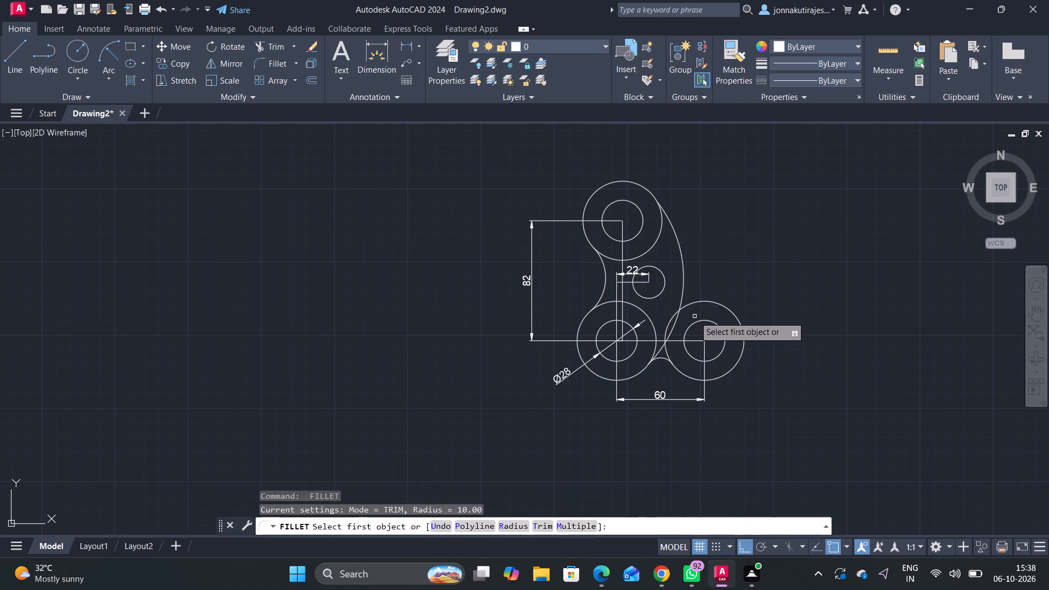
{"action": "left_click", "coordinate": [694, 304]}
{"action": "left_click", "coordinate": [682, 297]}
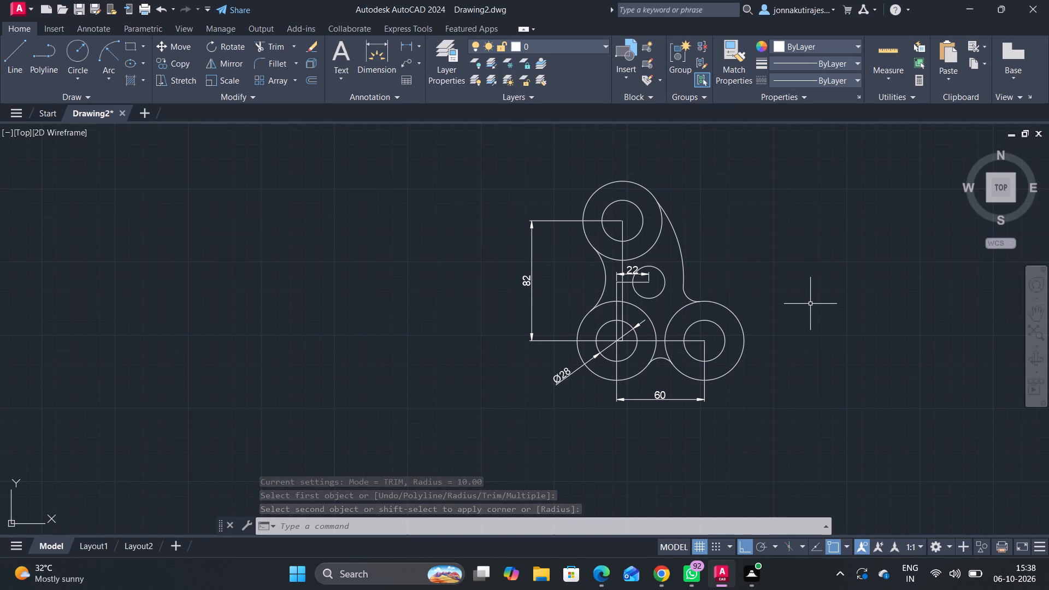
{"action": "key", "text": "Escape"}
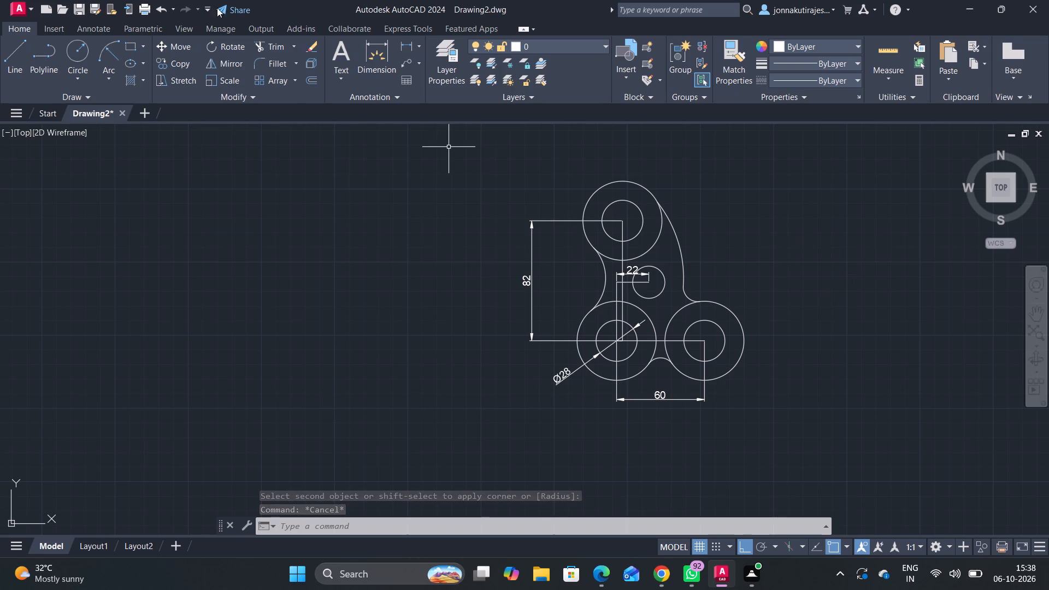
Trim the inner portions of the three outer circles, keeping only the part's continuous outer outline.
{"action": "left_click", "coordinate": [267, 43]}
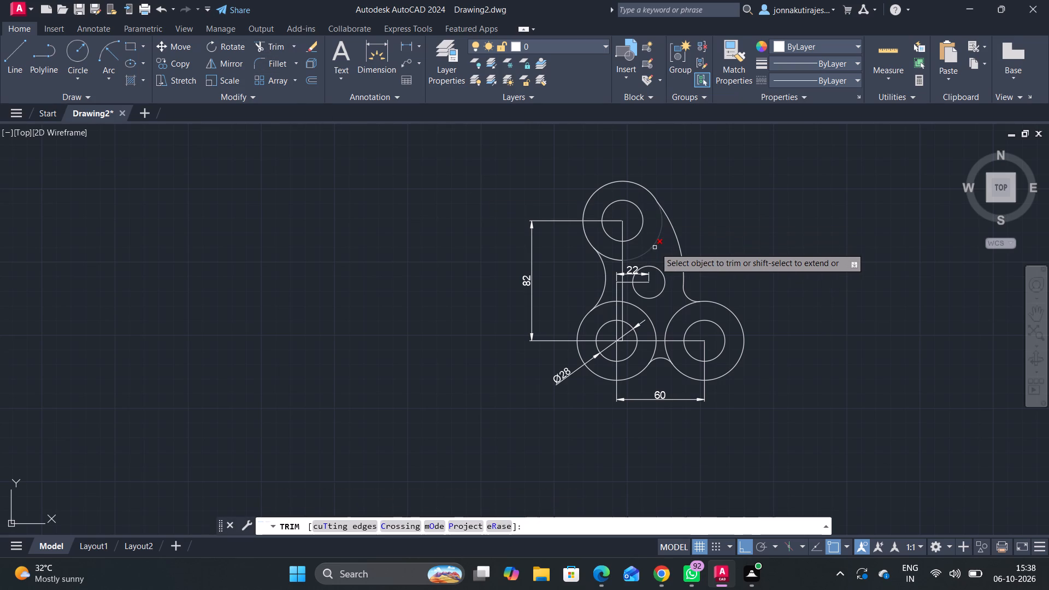
{"action": "left_click", "coordinate": [655, 247]}
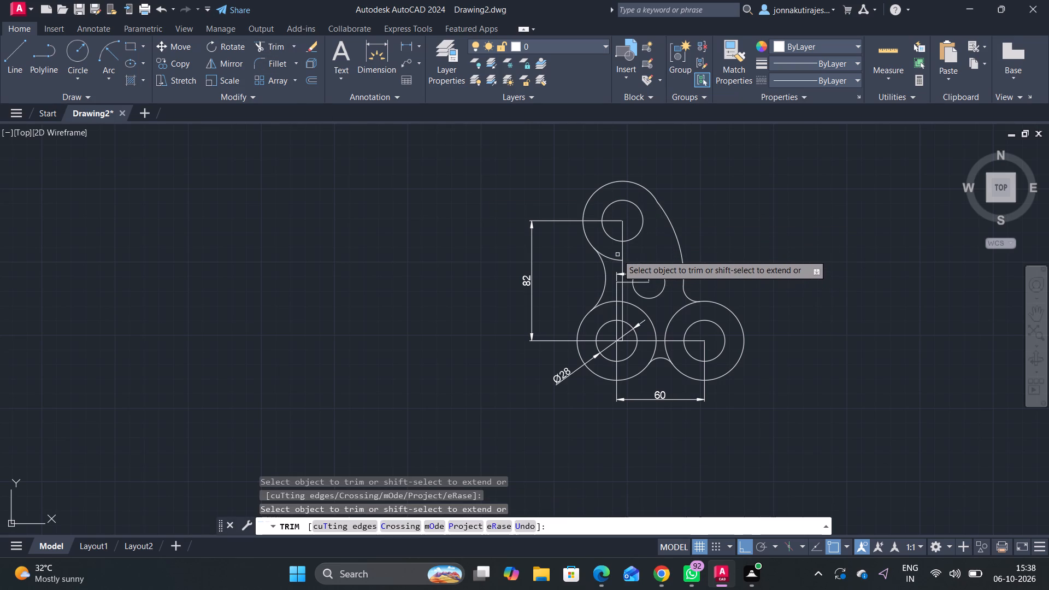
{"action": "left_click", "coordinate": [618, 259]}
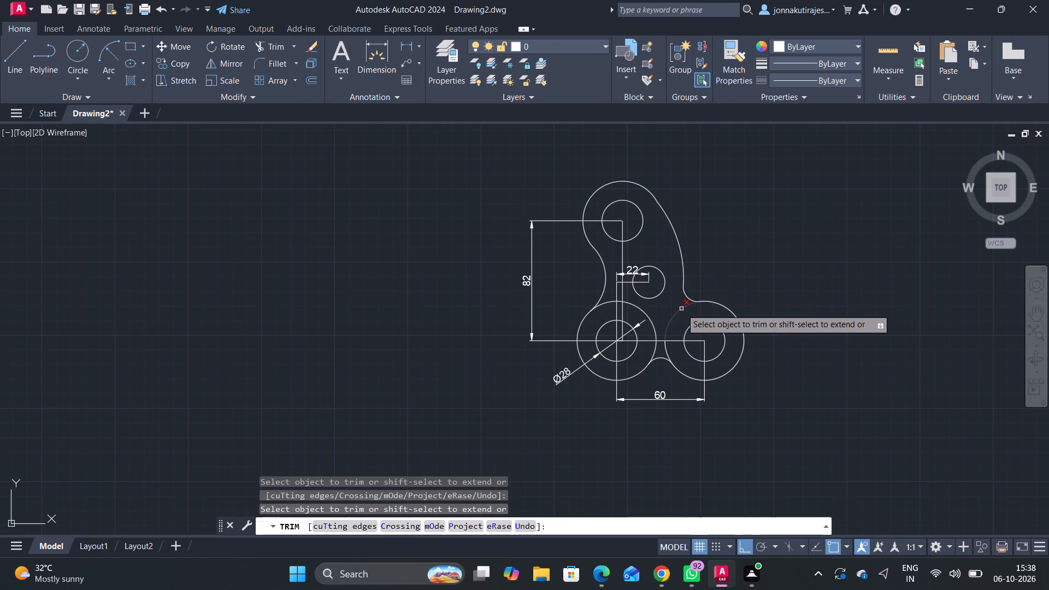
{"action": "left_click", "coordinate": [681, 309]}
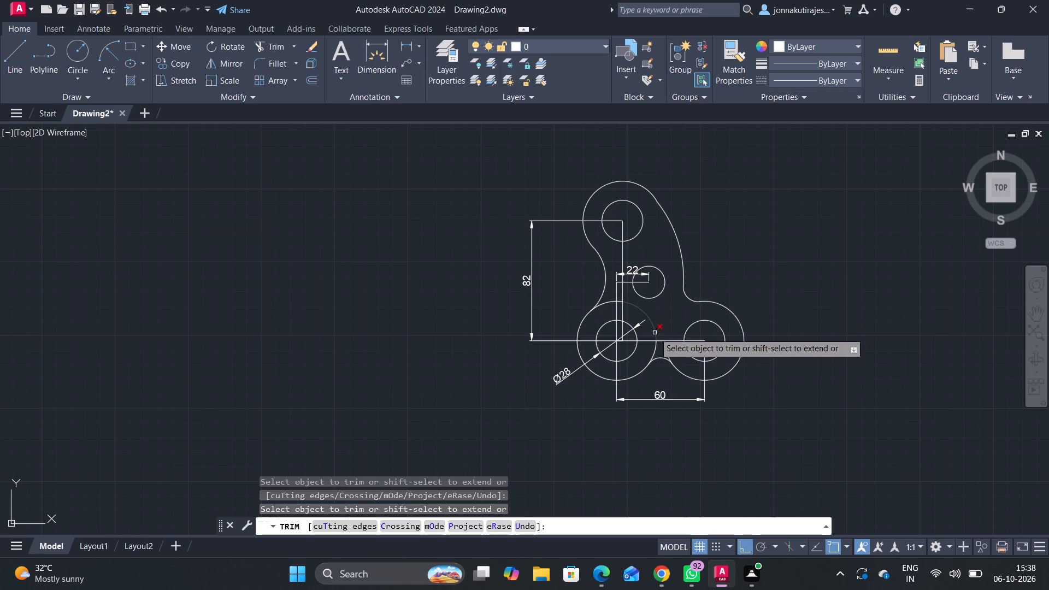
{"action": "left_click", "coordinate": [655, 333]}
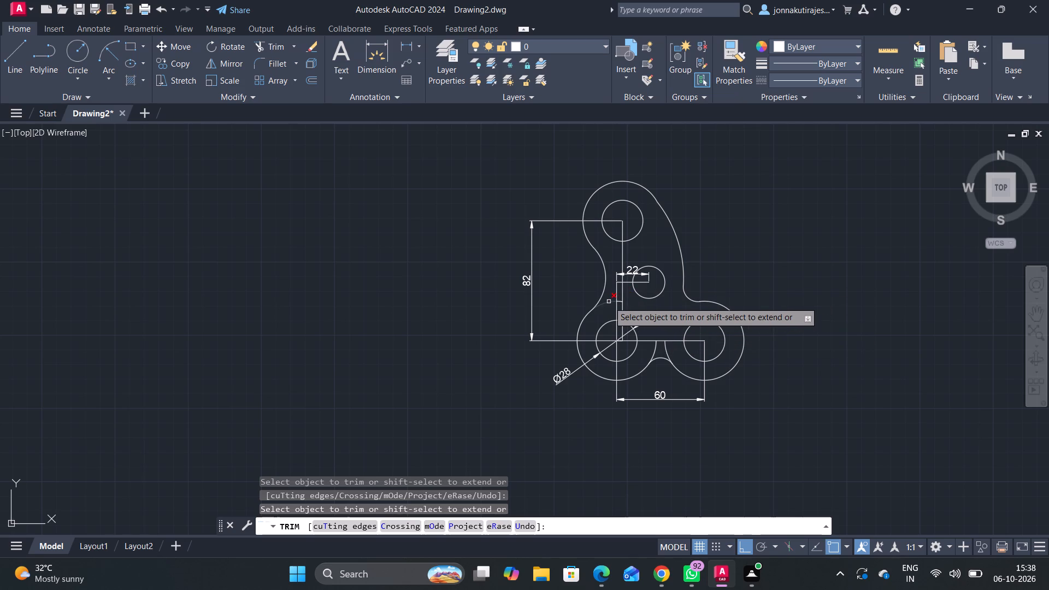
{"action": "left_click", "coordinate": [609, 302]}
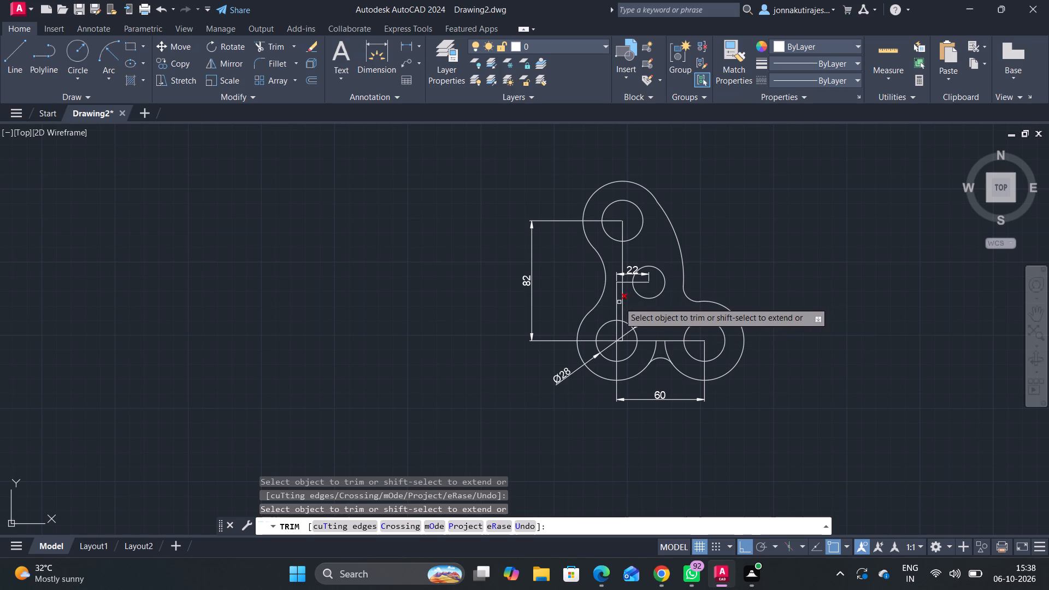
{"action": "left_click", "coordinate": [619, 303]}
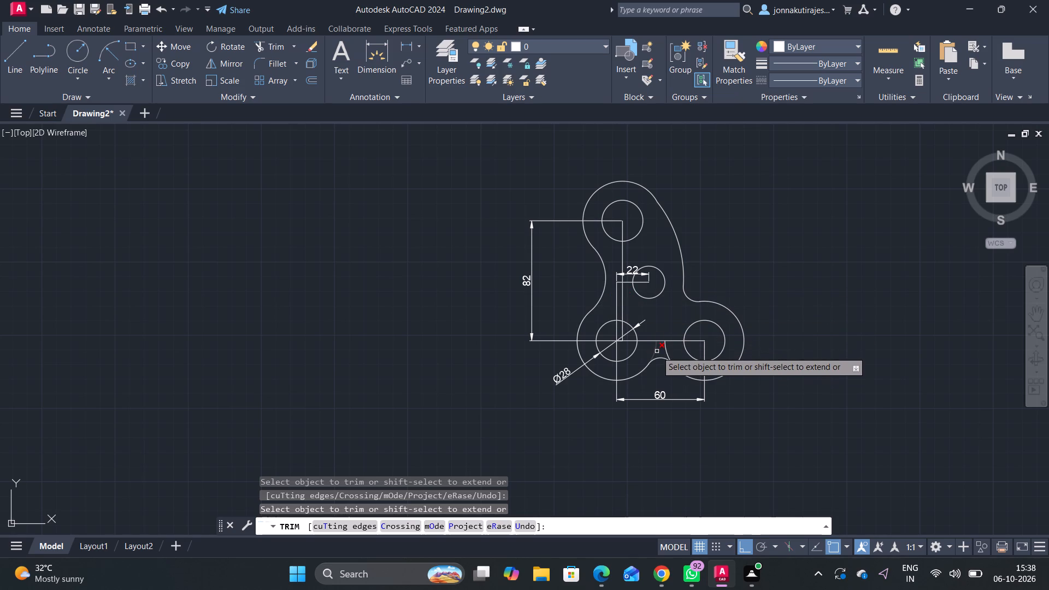
{"action": "left_click", "coordinate": [657, 351]}
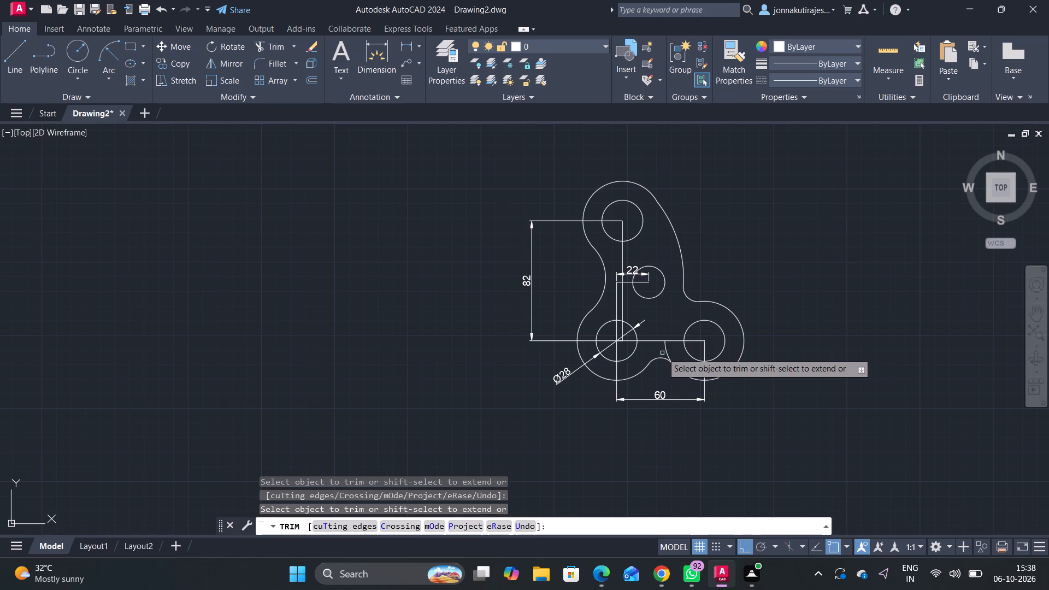
{"action": "left_click", "coordinate": [668, 352]}
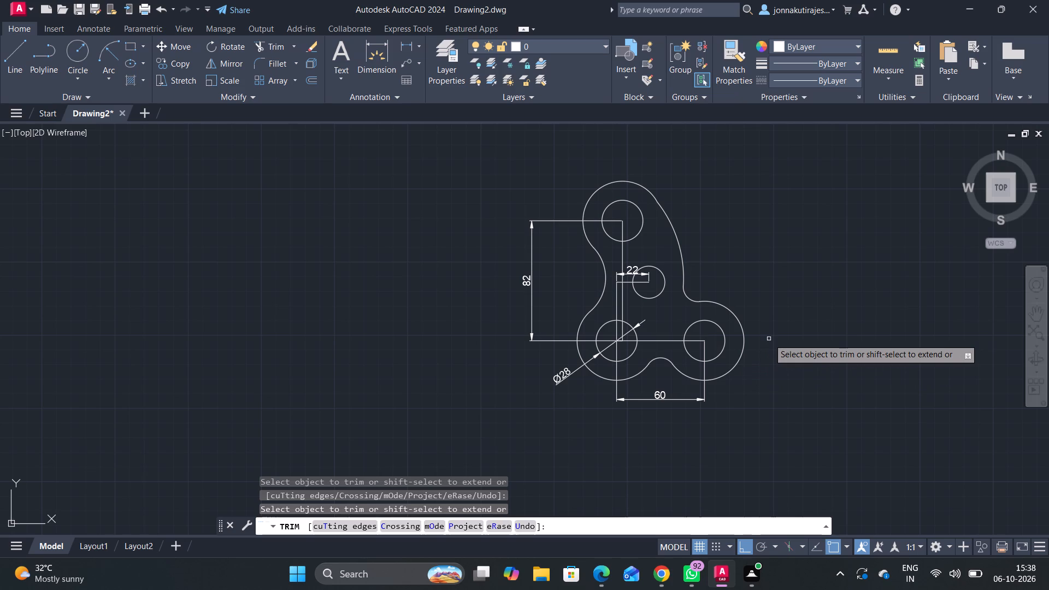
{"action": "key", "text": "Escape"}
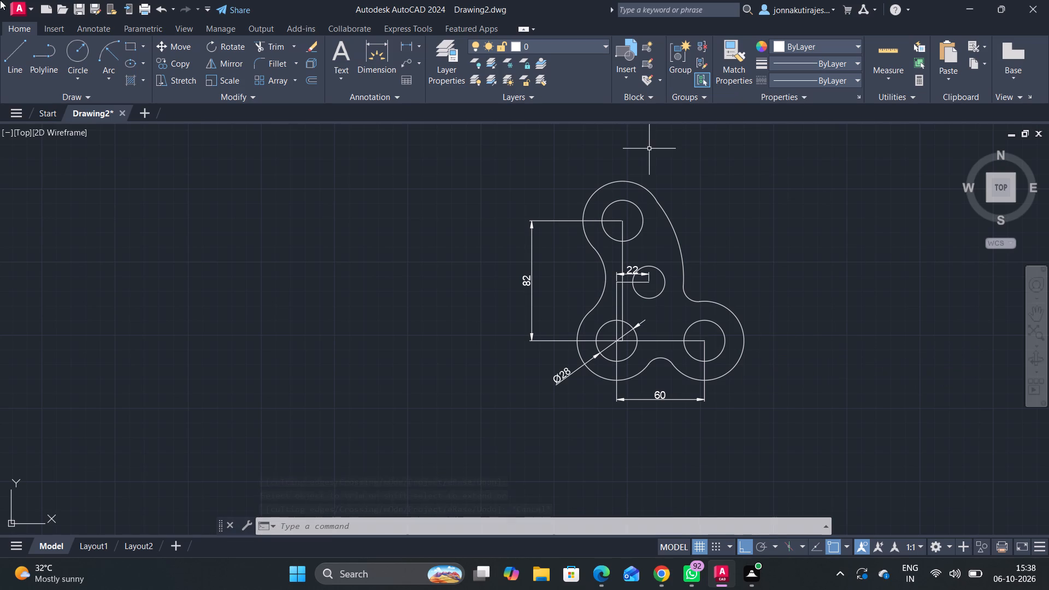
Hatch the part's interior around the four holes with the ANSI31 pattern.
{"action": "left_click", "coordinate": [143, 81]}
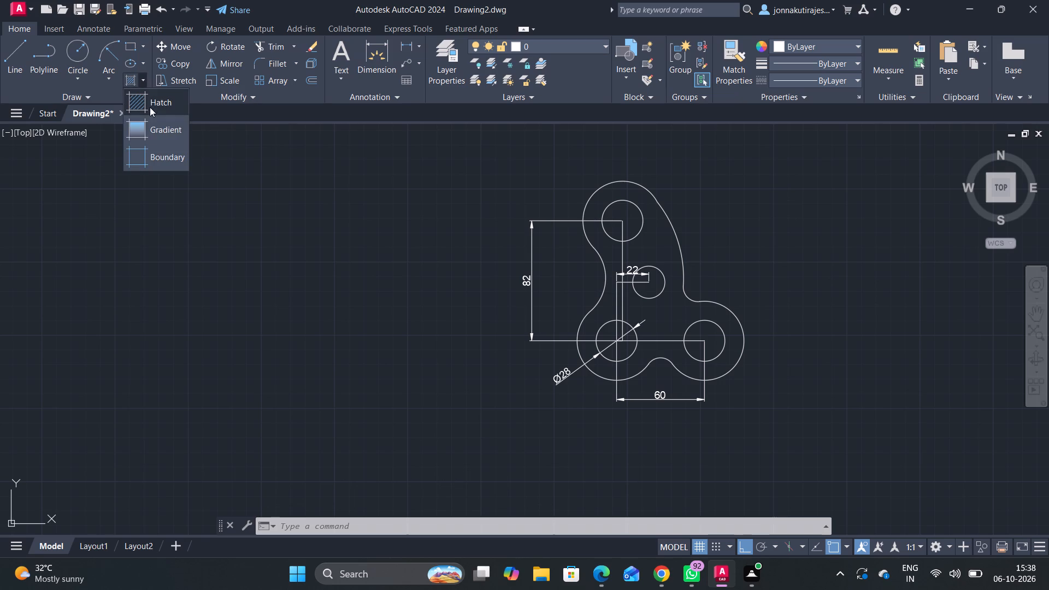
{"action": "left_click", "coordinate": [145, 101]}
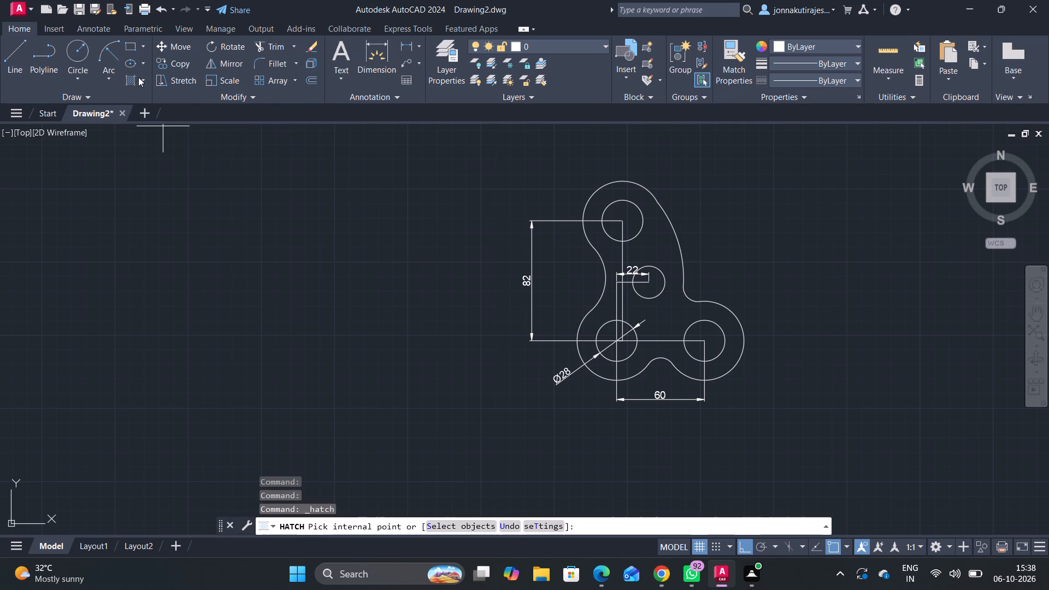
{"action": "left_click", "coordinate": [136, 79]}
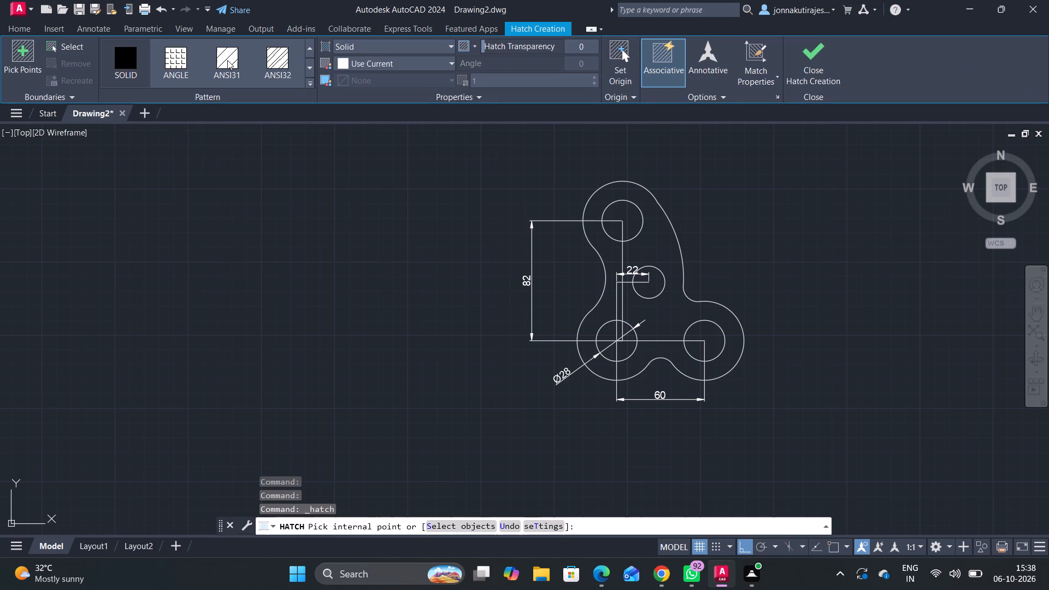
{"action": "left_click", "coordinate": [227, 60]}
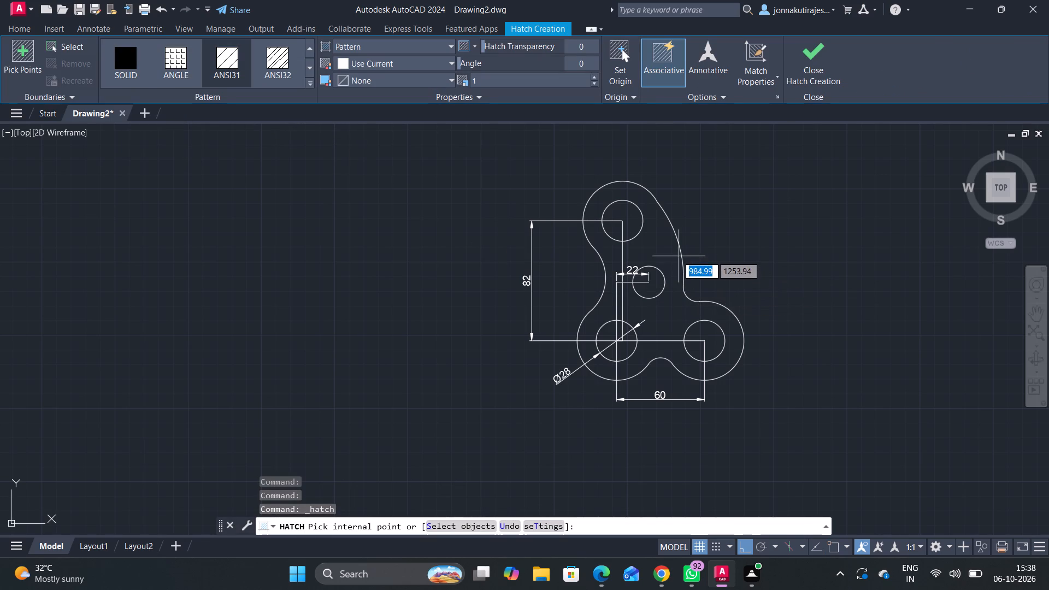
{"action": "left_click", "coordinate": [661, 243]}
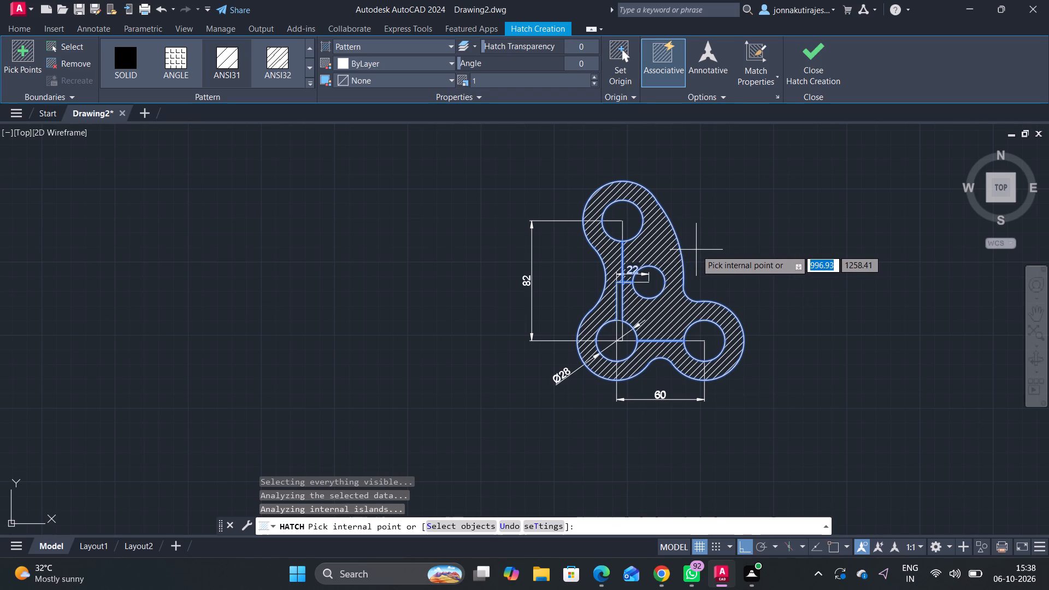
{"action": "key", "text": "Escape"}
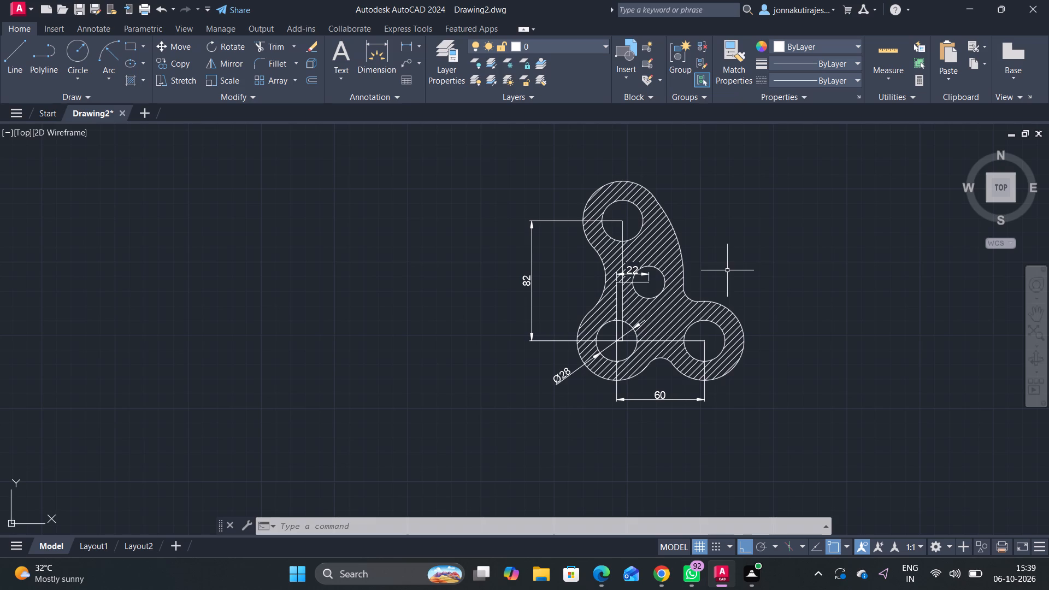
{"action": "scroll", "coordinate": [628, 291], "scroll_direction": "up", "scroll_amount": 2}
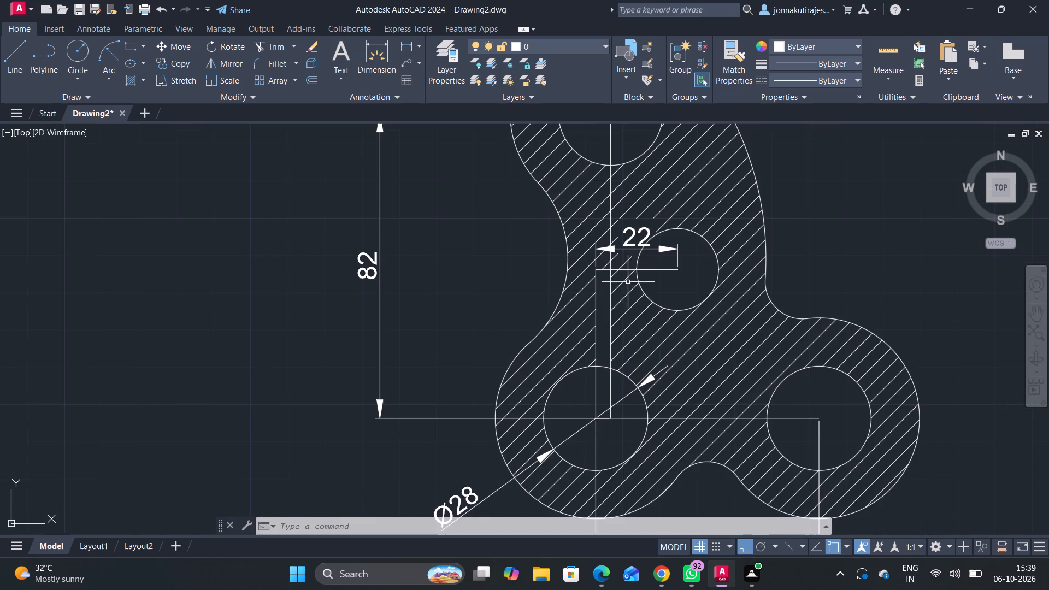
Move the horizontal 22 dimension to just below the line leading to the small middle hole's centre.
{"action": "left_click", "coordinate": [611, 250]}
{"action": "left_click_drag", "start_coordinate": [638, 239], "coordinate": [626, 280]}
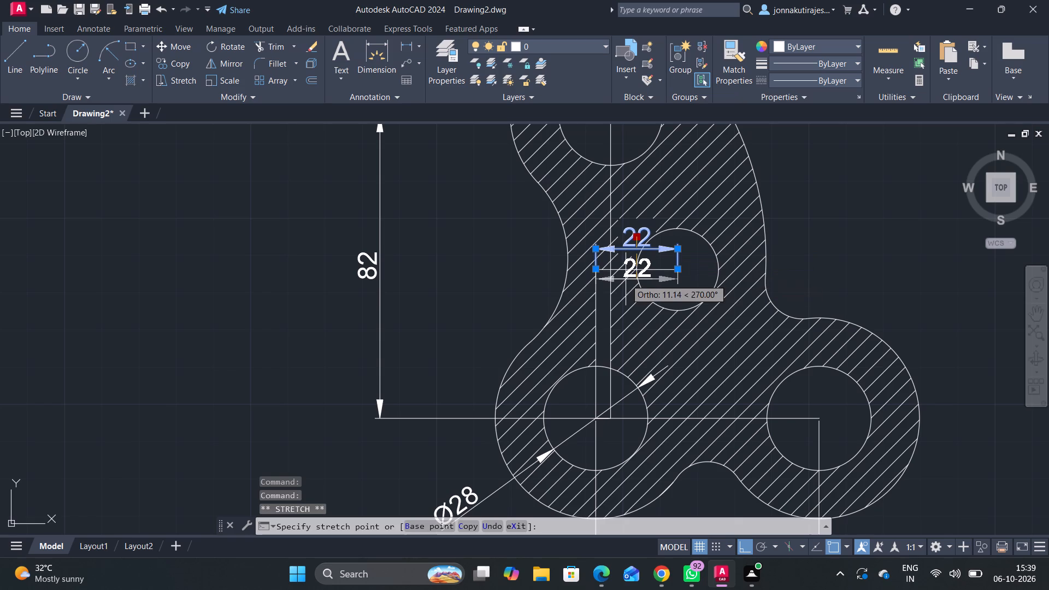
{"action": "left_click_drag", "start_coordinate": [626, 280], "coordinate": [626, 281]}
{"action": "left_click", "coordinate": [626, 281]}
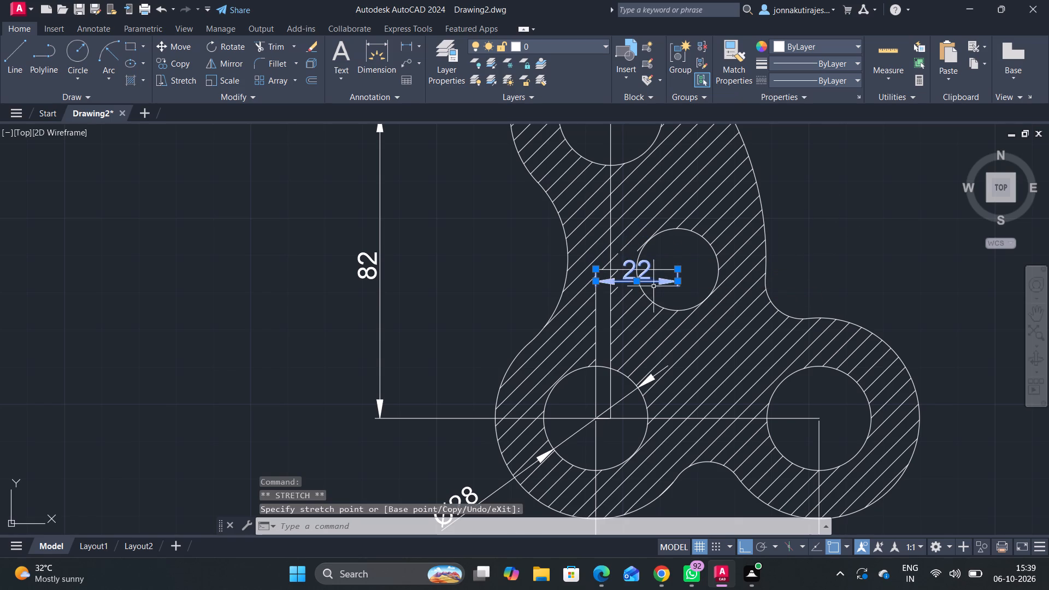
{"action": "left_click_drag", "start_coordinate": [640, 281], "coordinate": [639, 291]}
{"action": "left_click", "coordinate": [647, 291]}
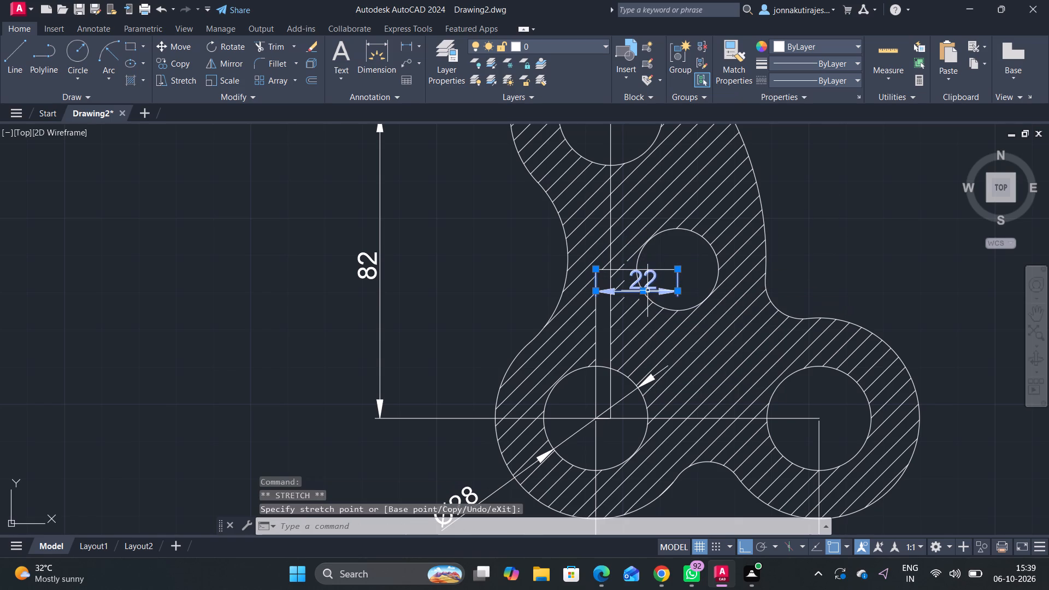
{"action": "key", "text": "Escape"}
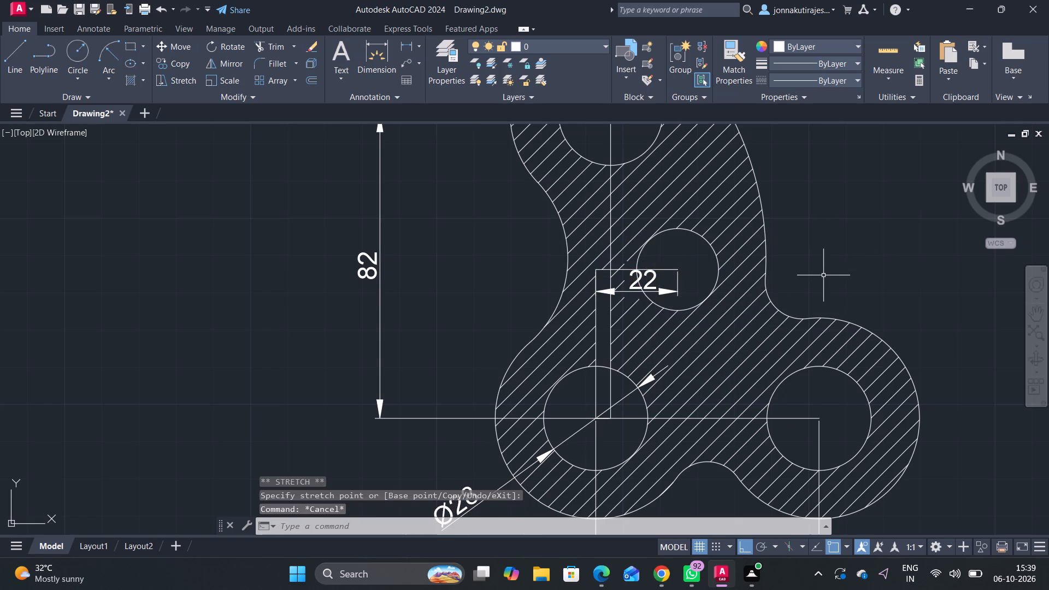
Add a vertical linear dimension between the small middle hole's centre and the lower-left hole's centre, placed outside the part's left edge.
{"action": "scroll", "coordinate": [823, 273], "scroll_direction": "down", "scroll_amount": 1}
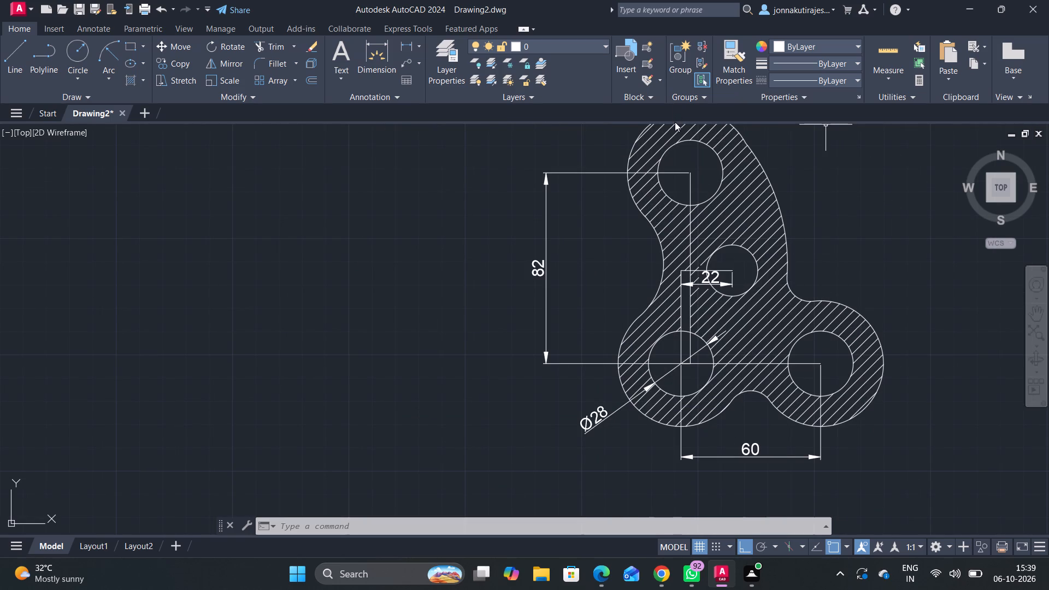
{"action": "left_click", "coordinate": [410, 40]}
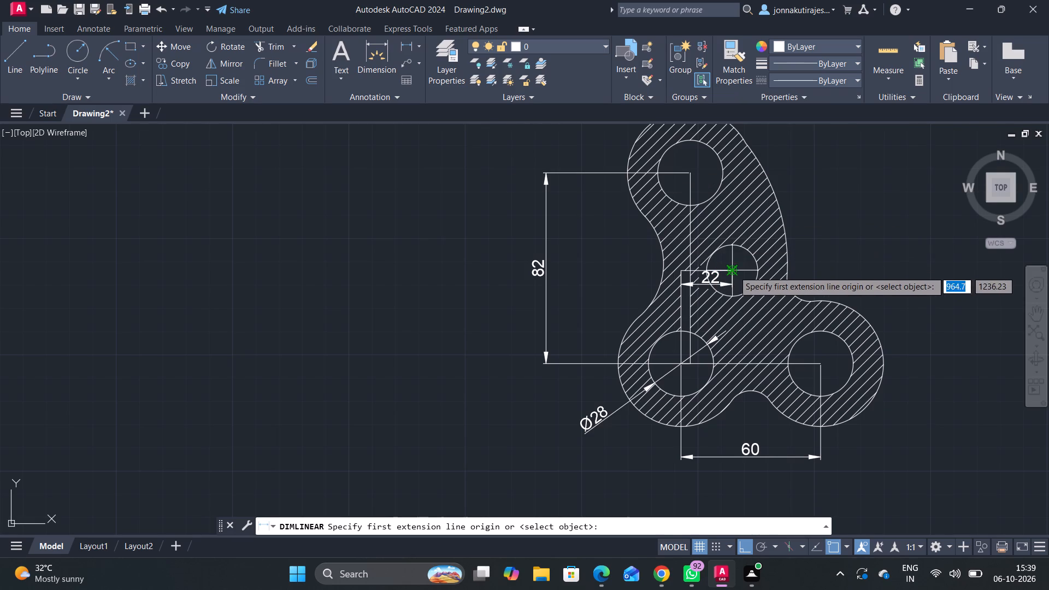
{"action": "left_click", "coordinate": [734, 271]}
{"action": "left_click", "coordinate": [681, 364]}
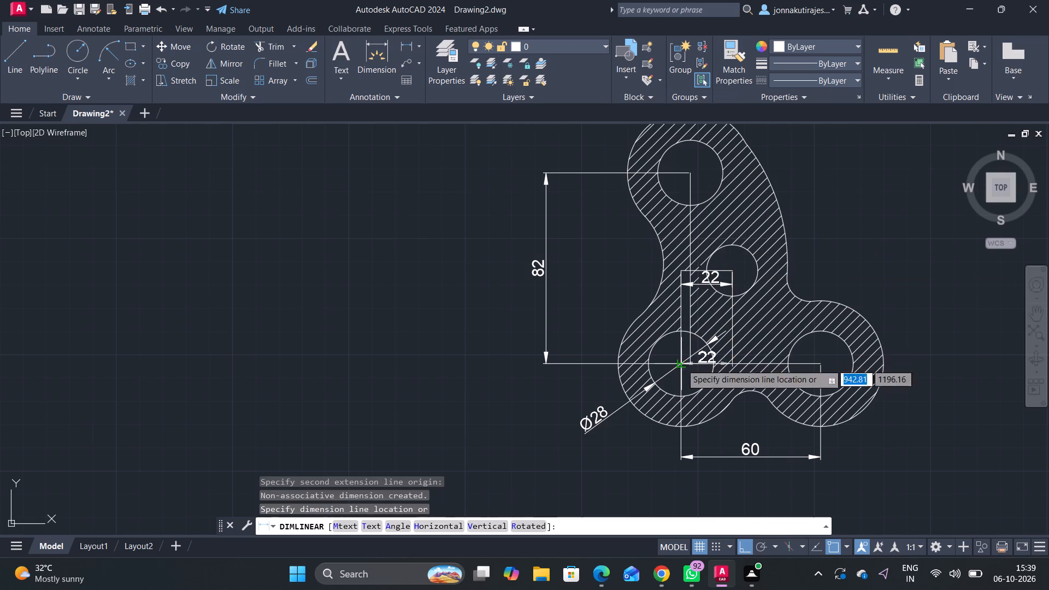
{"action": "left_click", "coordinate": [585, 342]}
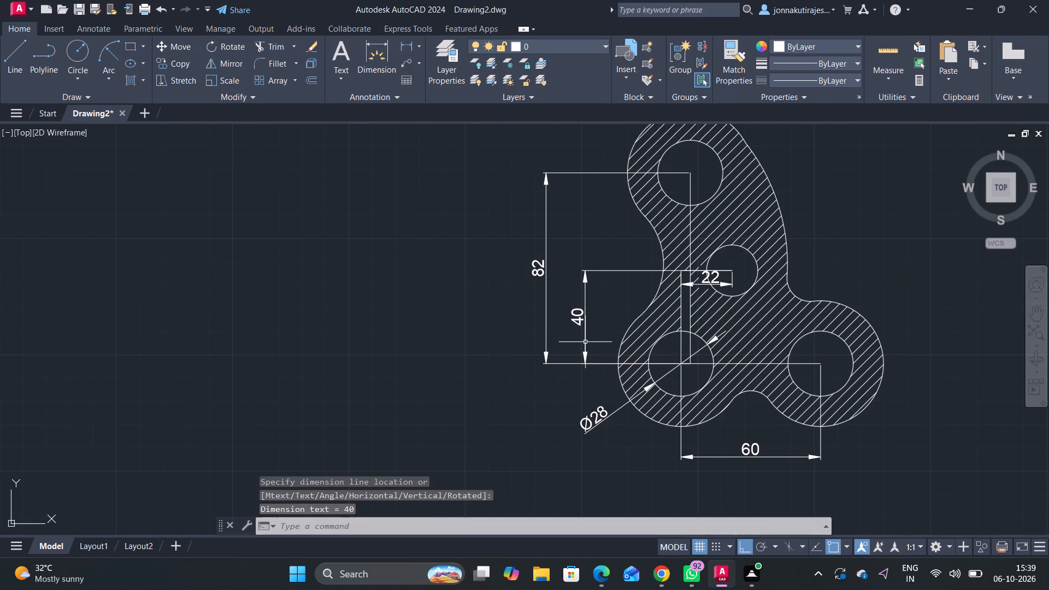
{"action": "key", "text": "Escape"}
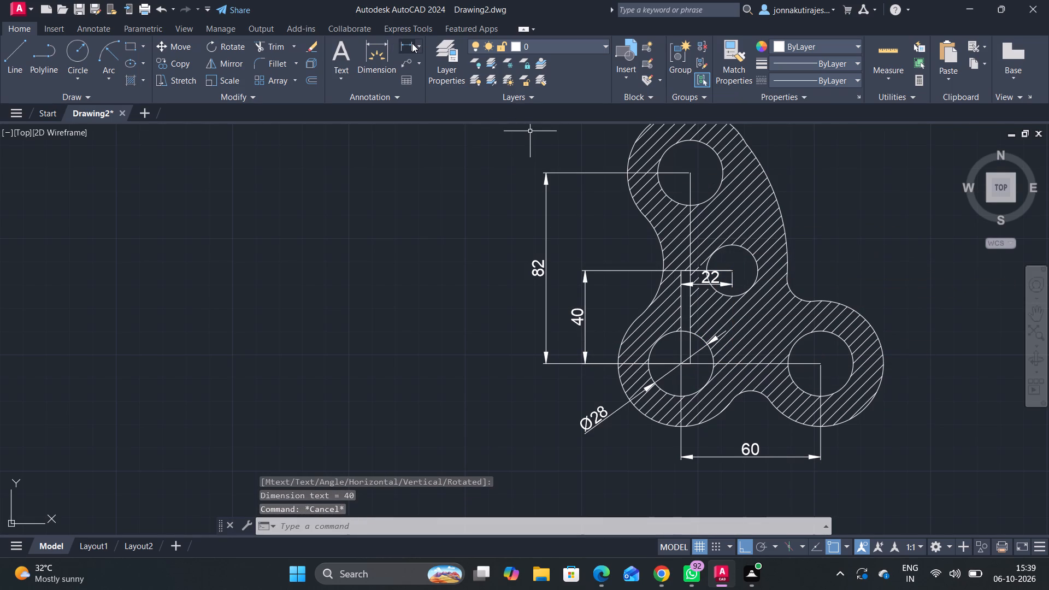
Add radius dimensions to the concave fillet on the part's left side and the large arc on its right side.
{"action": "left_click", "coordinate": [418, 42]}
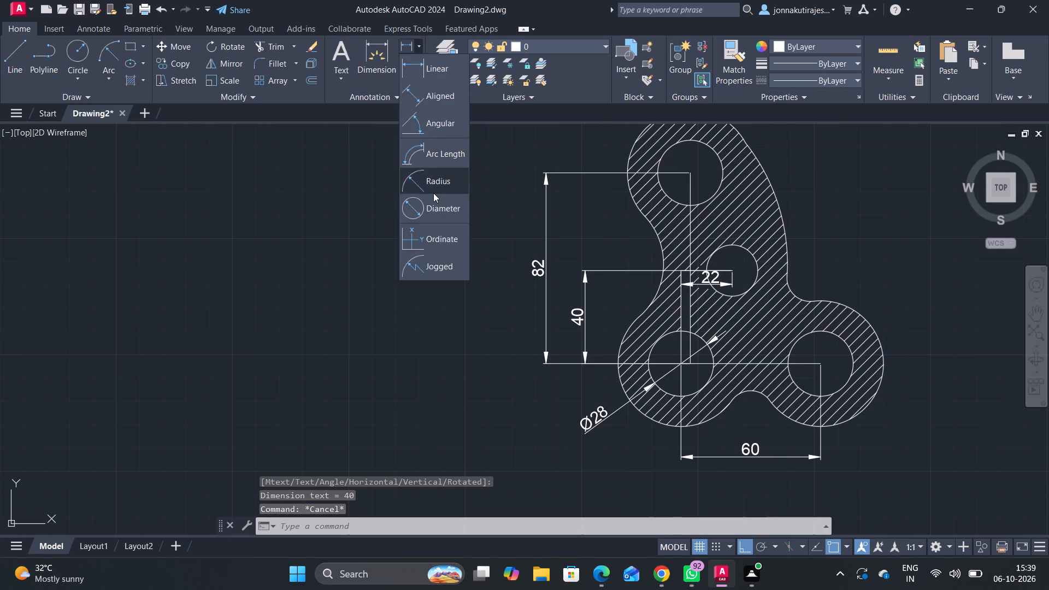
{"action": "left_click", "coordinate": [441, 179]}
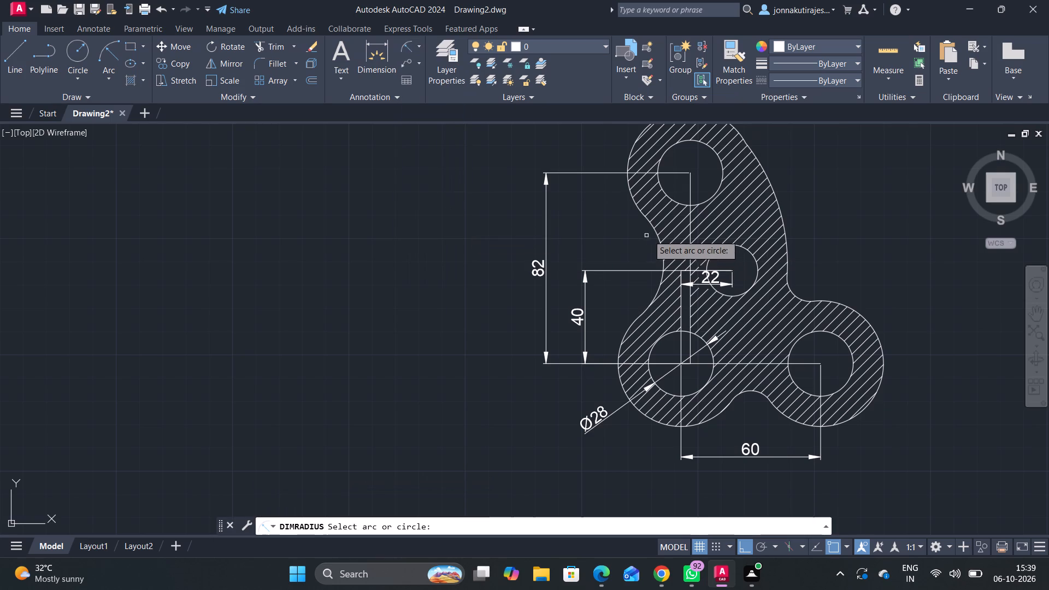
{"action": "left_click", "coordinate": [654, 232]}
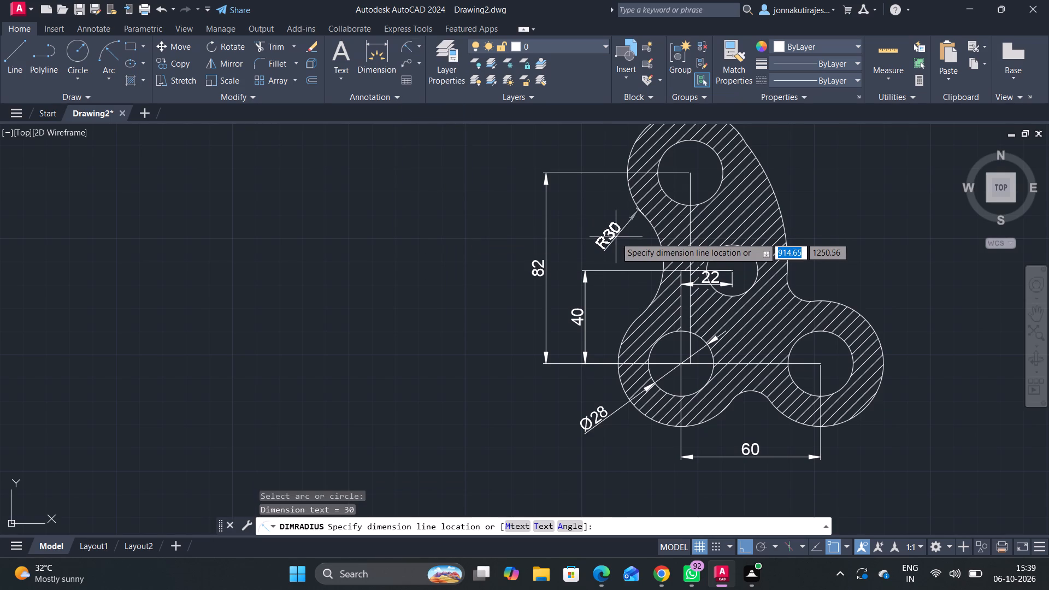
{"action": "left_click", "coordinate": [616, 247]}
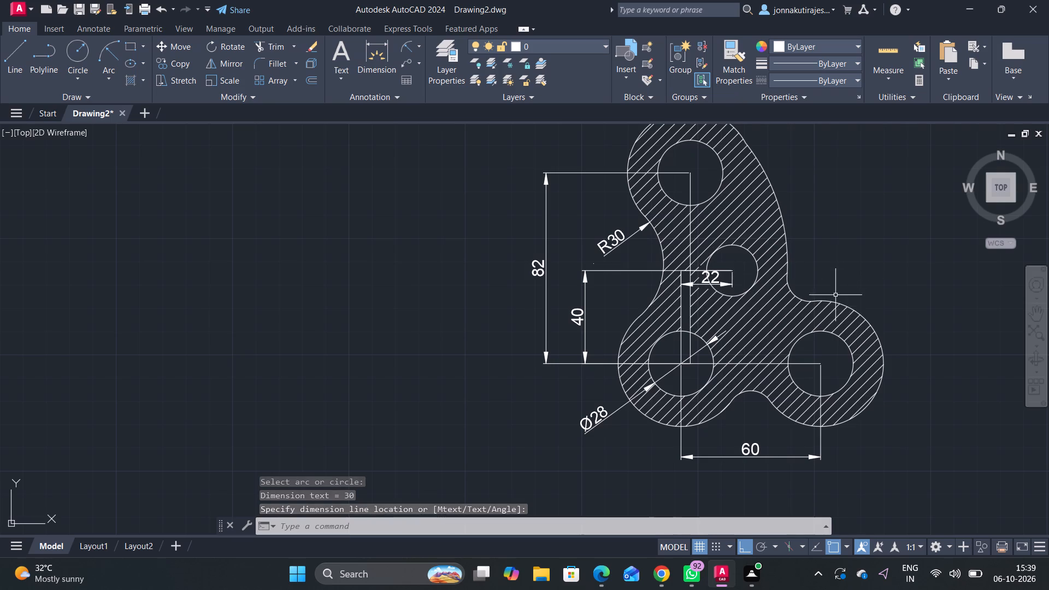
{"action": "key", "text": "space"}
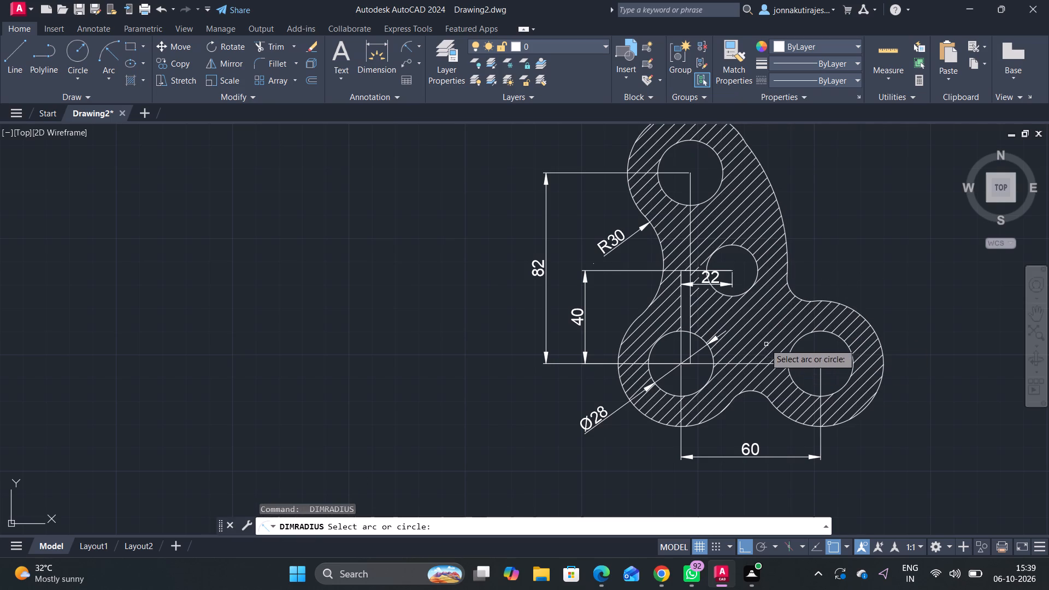
{"action": "left_click", "coordinate": [780, 211]}
{"action": "left_click", "coordinate": [830, 199]}
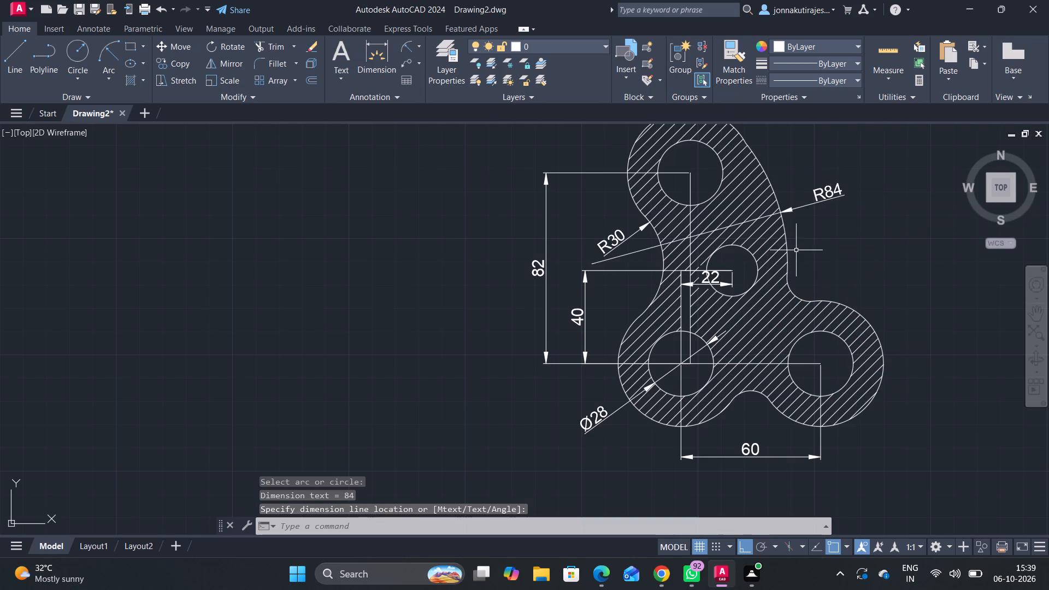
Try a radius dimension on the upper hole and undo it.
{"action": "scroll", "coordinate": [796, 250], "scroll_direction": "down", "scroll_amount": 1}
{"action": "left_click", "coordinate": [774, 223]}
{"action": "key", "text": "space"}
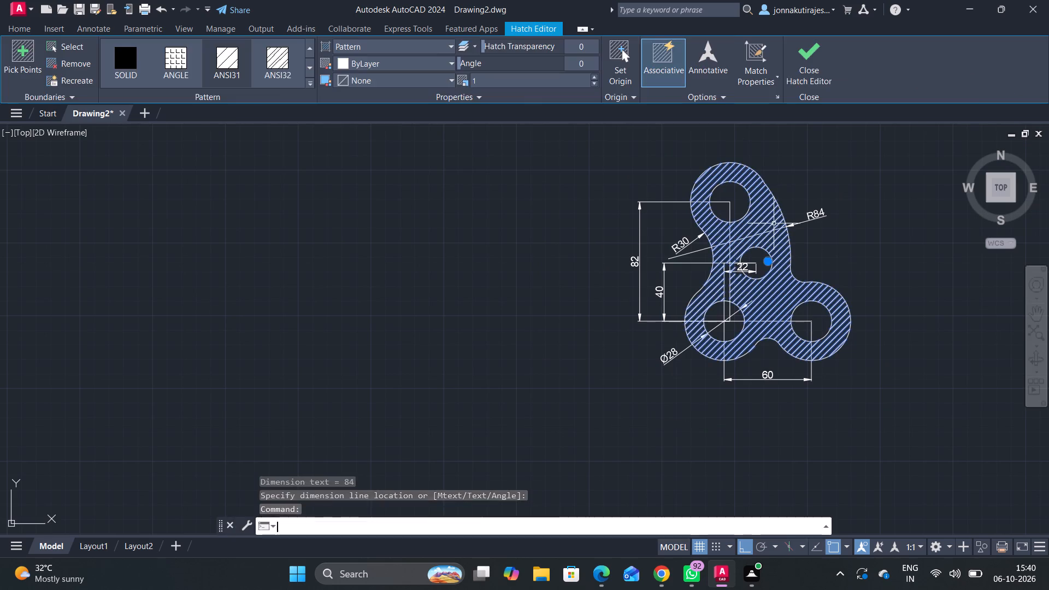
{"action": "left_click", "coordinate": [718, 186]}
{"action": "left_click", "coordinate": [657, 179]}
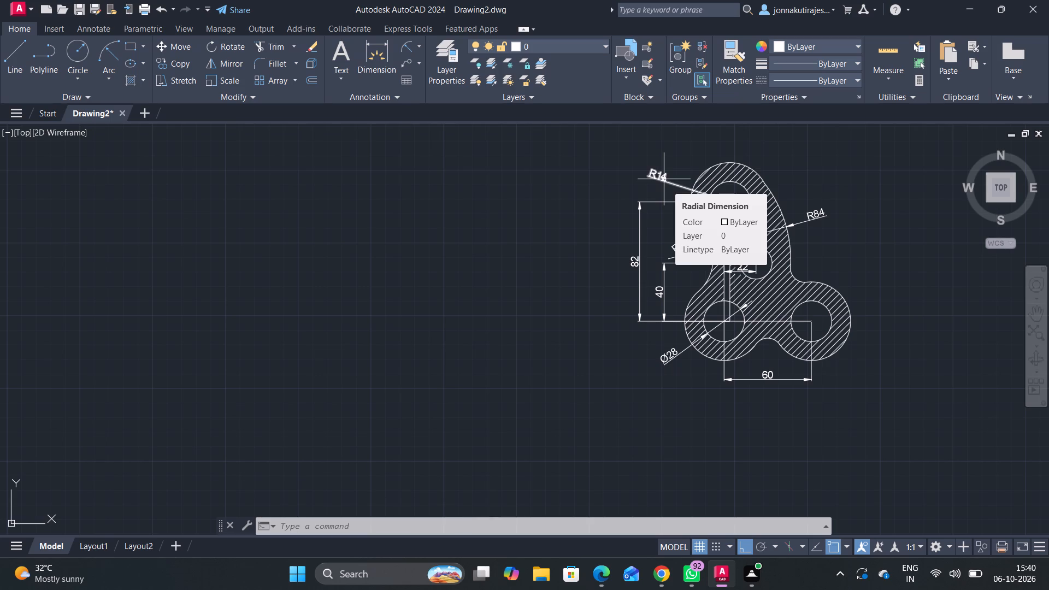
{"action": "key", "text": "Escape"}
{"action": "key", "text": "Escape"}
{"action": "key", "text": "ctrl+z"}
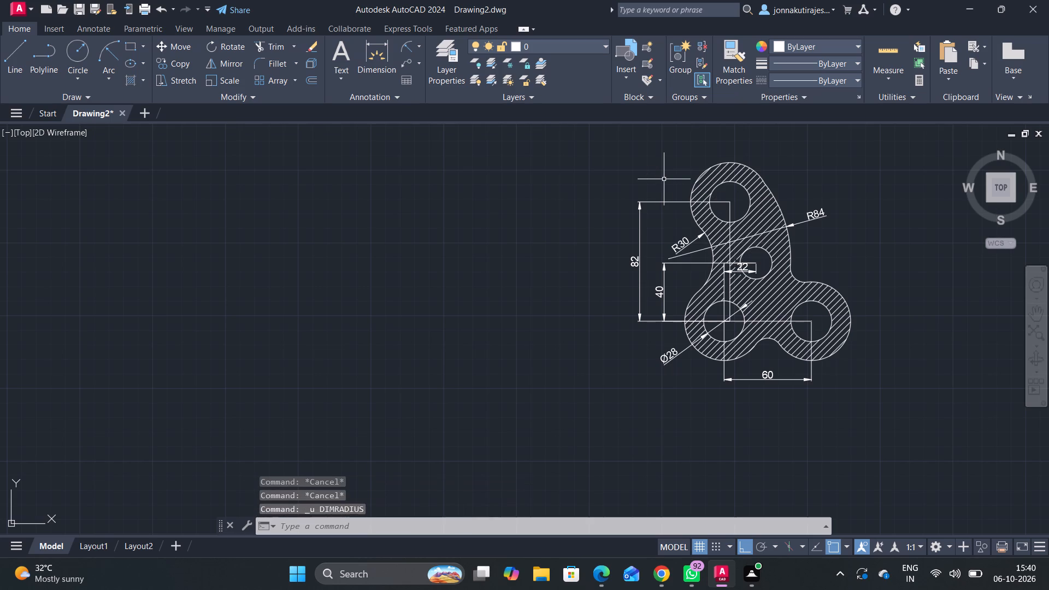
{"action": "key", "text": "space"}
Add a radius dimension to the upper lobe's outer arc, with its text placed to the upper left of the part.
{"action": "scroll", "coordinate": [673, 232], "scroll_direction": "down", "scroll_amount": 2}
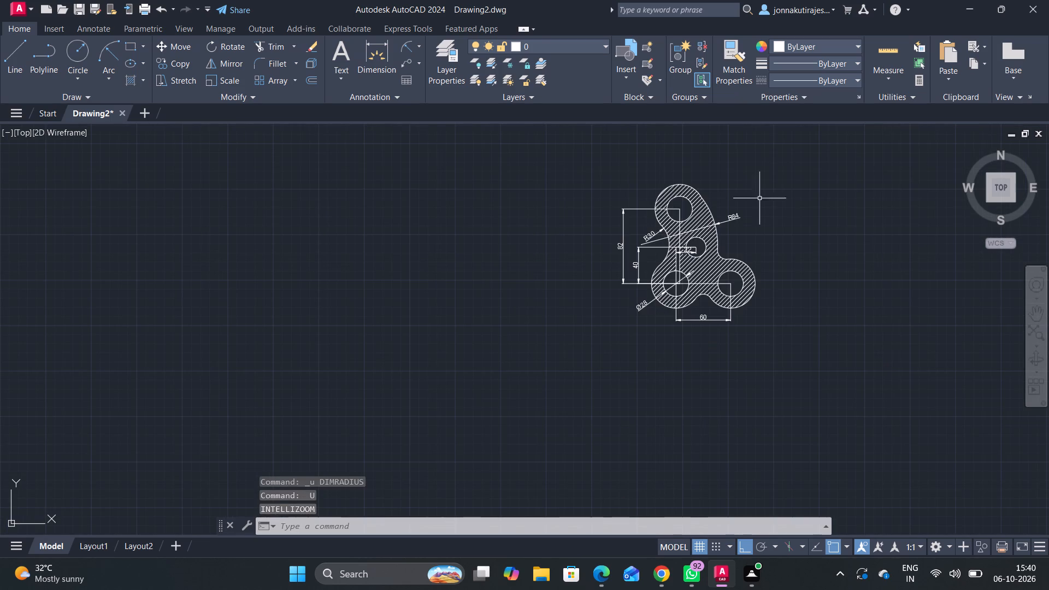
{"action": "right_click", "coordinate": [777, 182]}
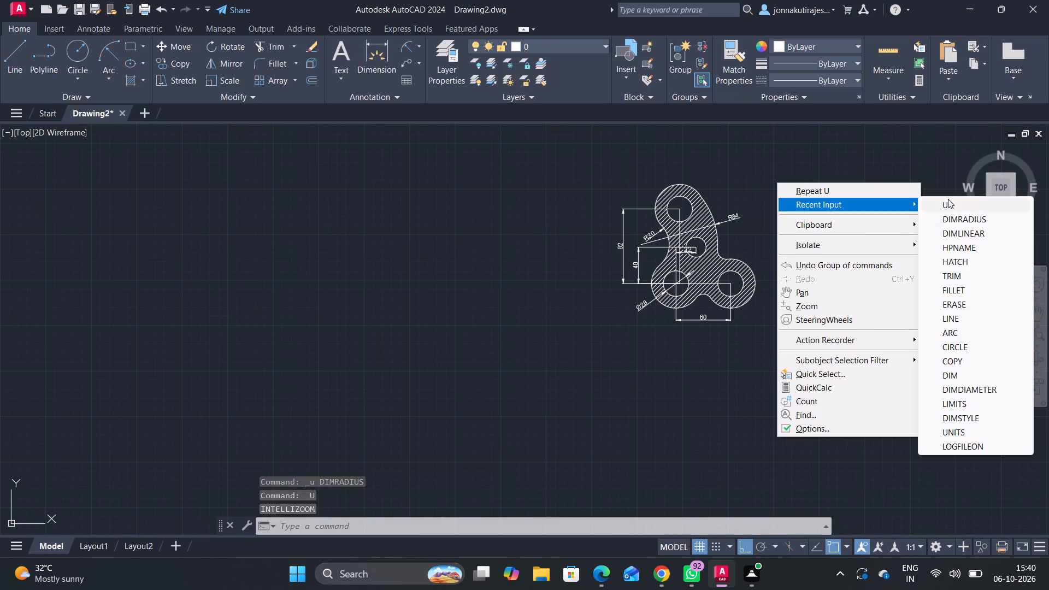
{"action": "left_click", "coordinate": [957, 216]}
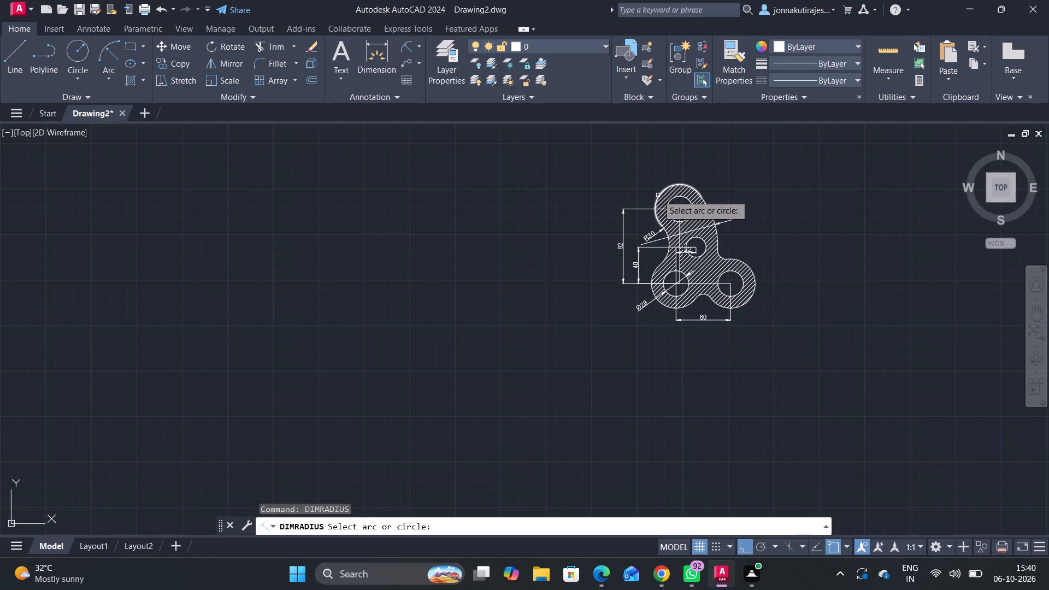
{"action": "left_click", "coordinate": [658, 195]}
{"action": "left_click", "coordinate": [622, 172]}
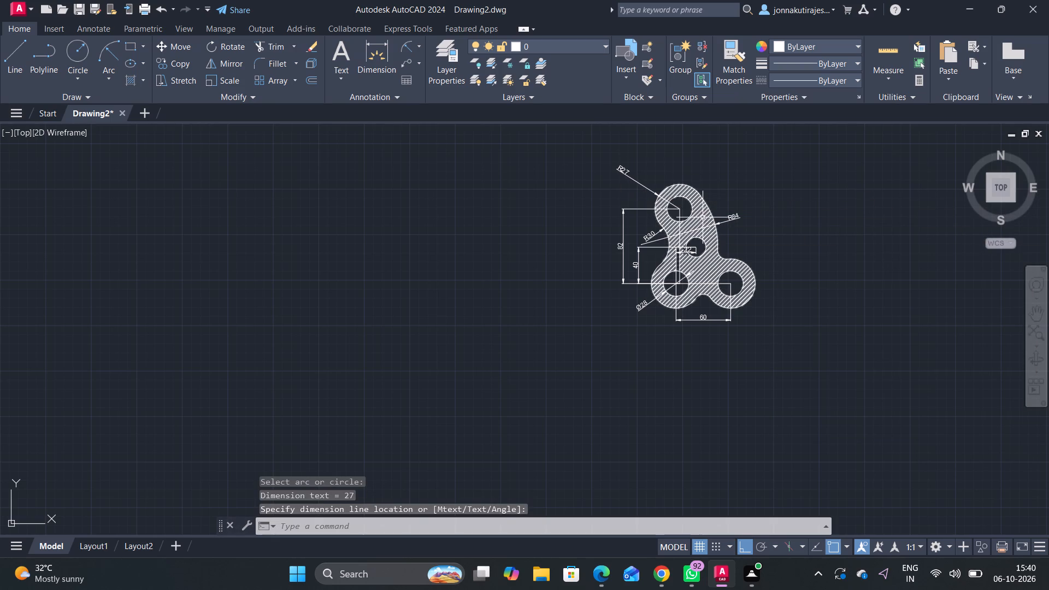
{"action": "scroll", "coordinate": [667, 193], "scroll_direction": "up", "scroll_amount": 2}
{"action": "scroll", "coordinate": [672, 181], "scroll_direction": "down", "scroll_amount": 1}
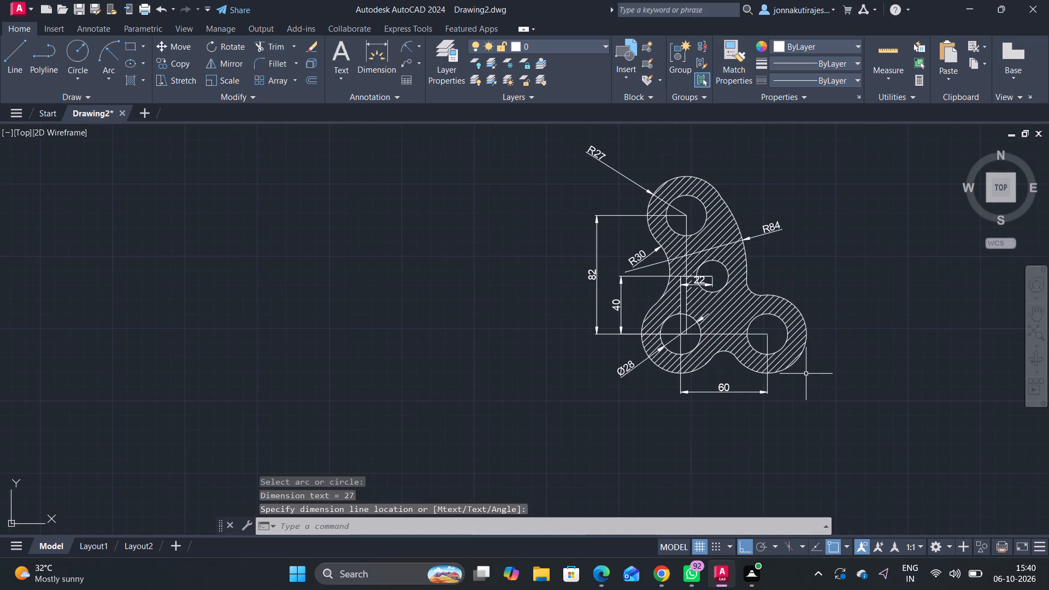
{"action": "key", "text": "space"}
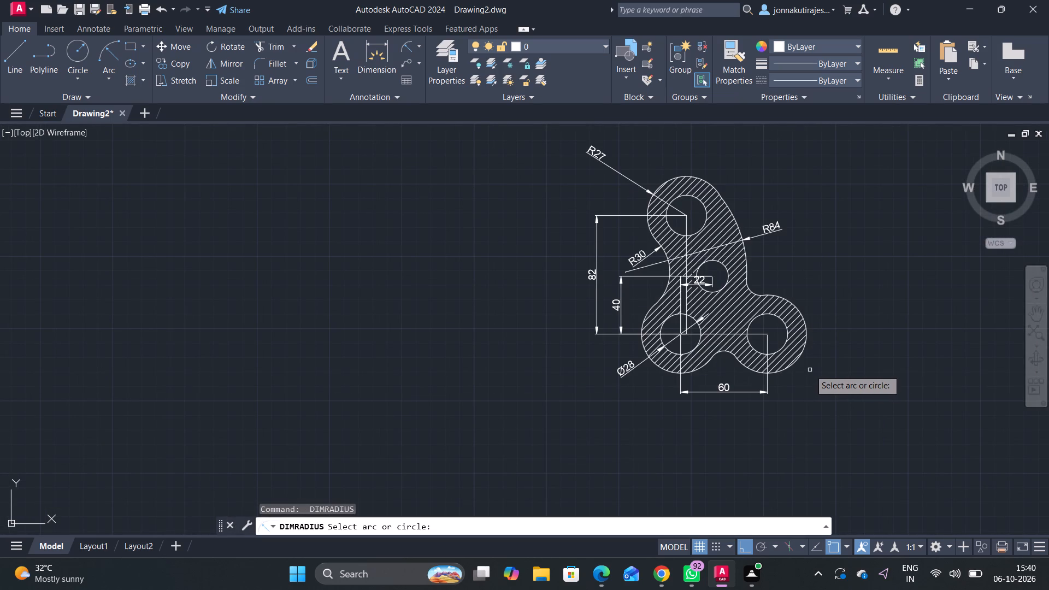
{"action": "key", "text": "Escape"}
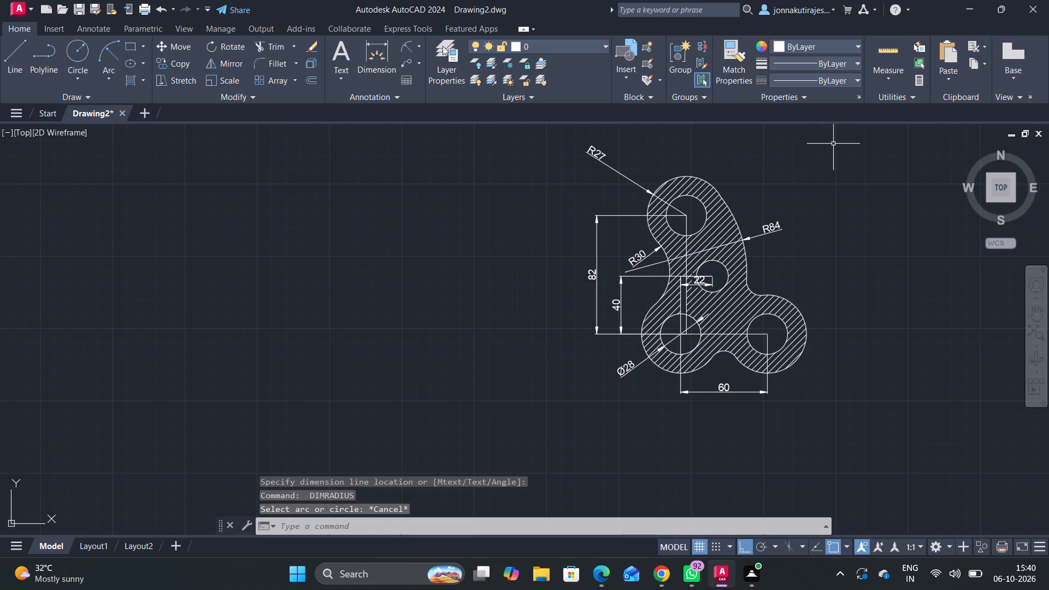
Add diameter dimensions to the upper hole and the lower-right hole, with their text placed outside the part.
{"action": "left_click", "coordinate": [417, 54]}
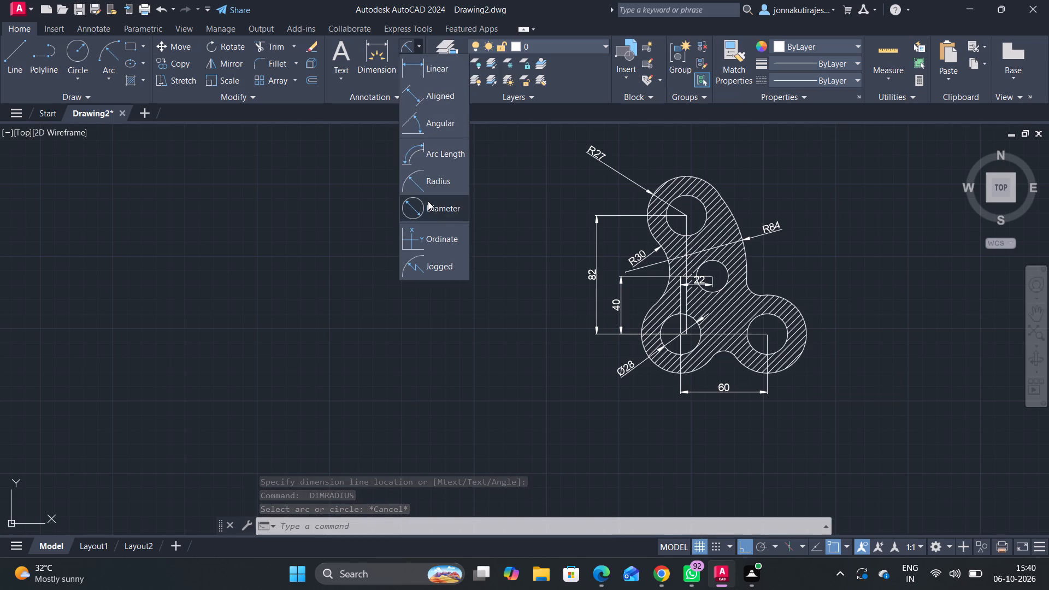
{"action": "left_click", "coordinate": [428, 202]}
{"action": "left_click", "coordinate": [669, 227]}
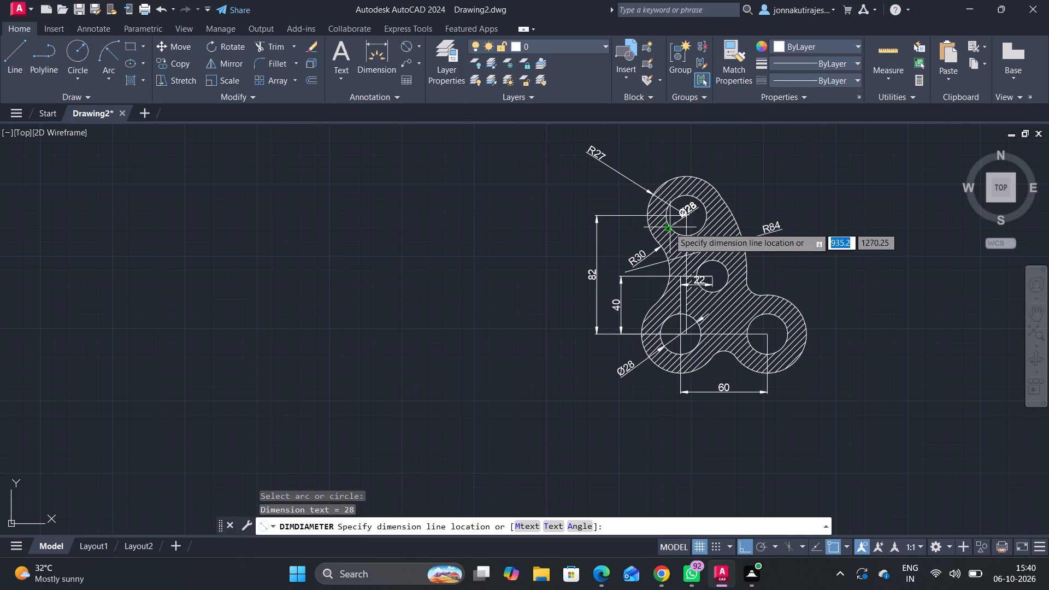
{"action": "left_click", "coordinate": [597, 196]}
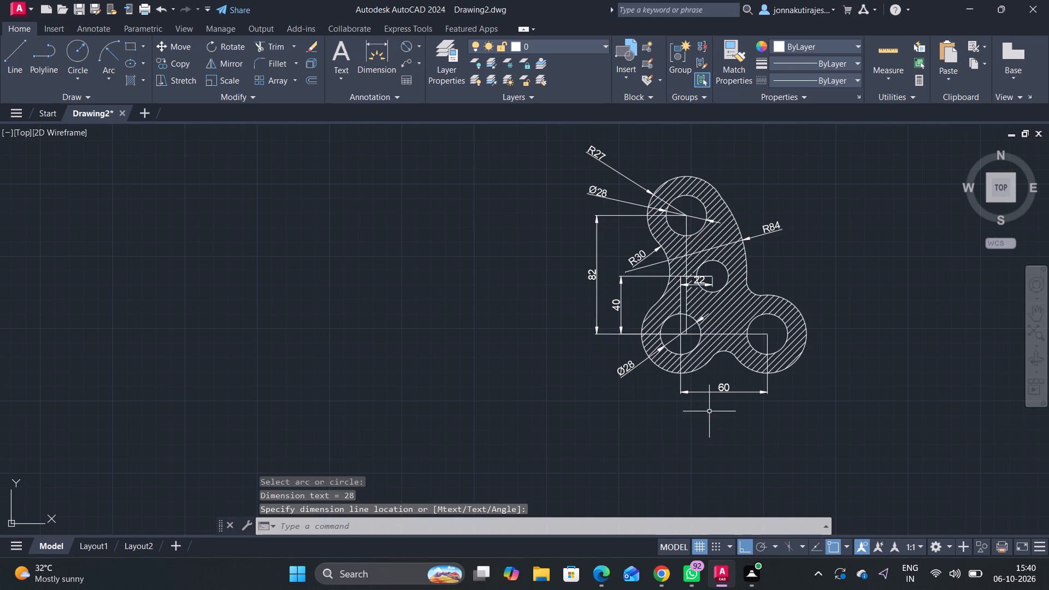
{"action": "key", "text": "space"}
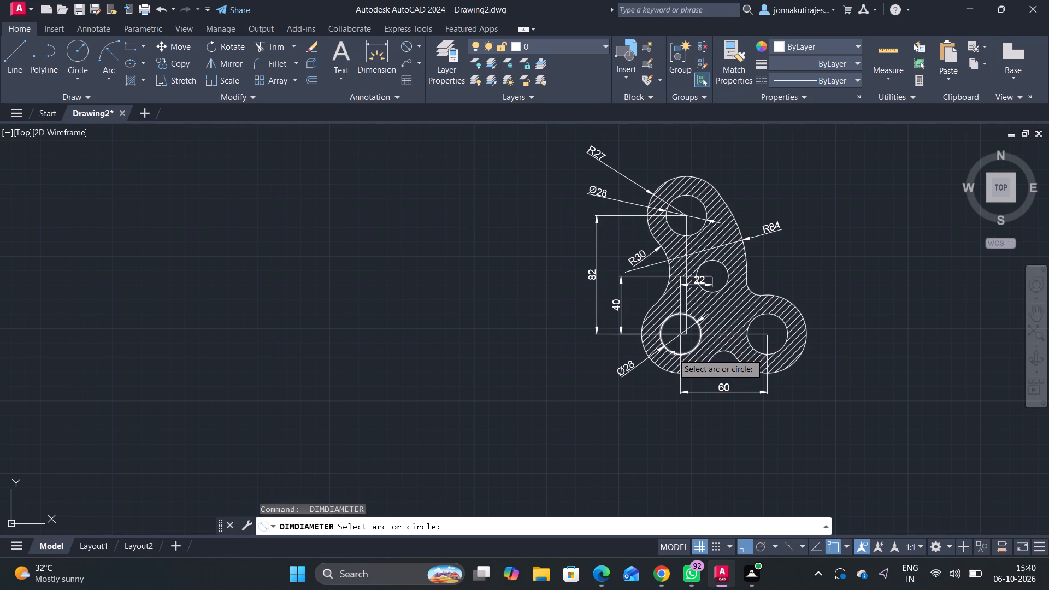
{"action": "left_click", "coordinate": [783, 343]}
{"action": "left_click", "coordinate": [846, 360]}
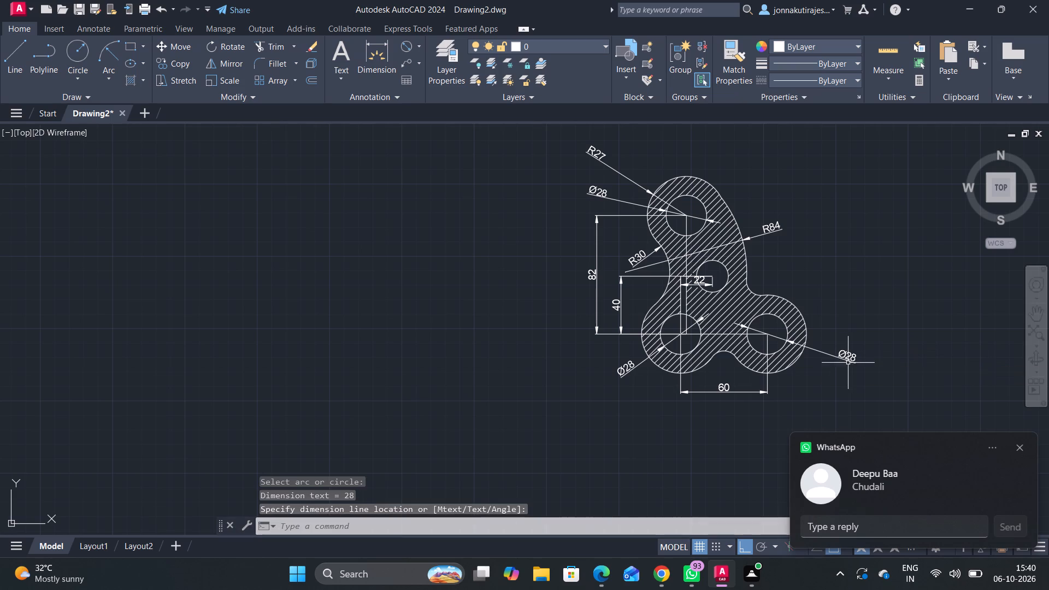
{"action": "left_click", "coordinate": [1018, 444]}
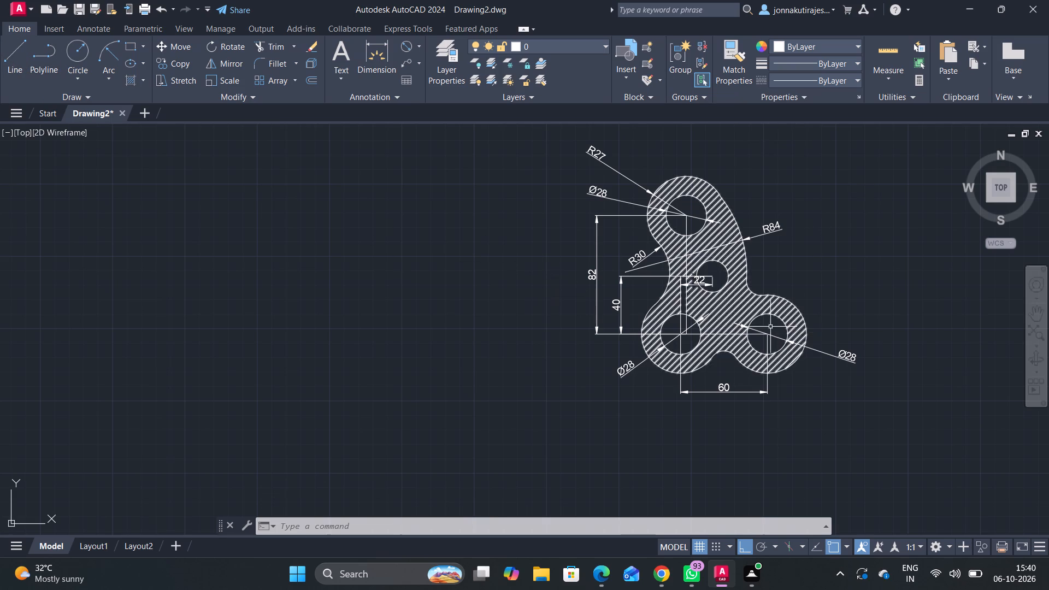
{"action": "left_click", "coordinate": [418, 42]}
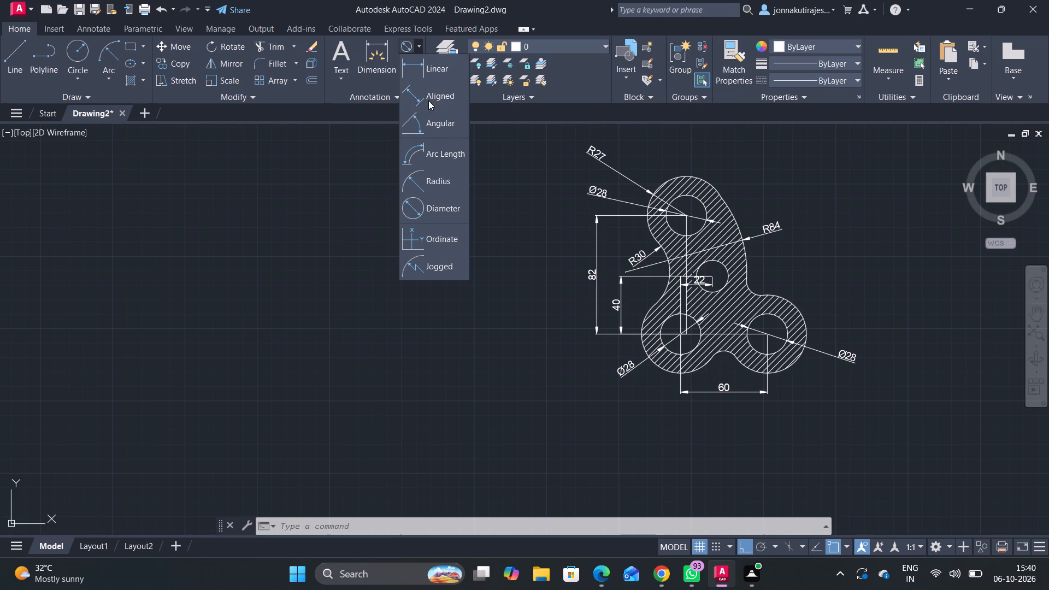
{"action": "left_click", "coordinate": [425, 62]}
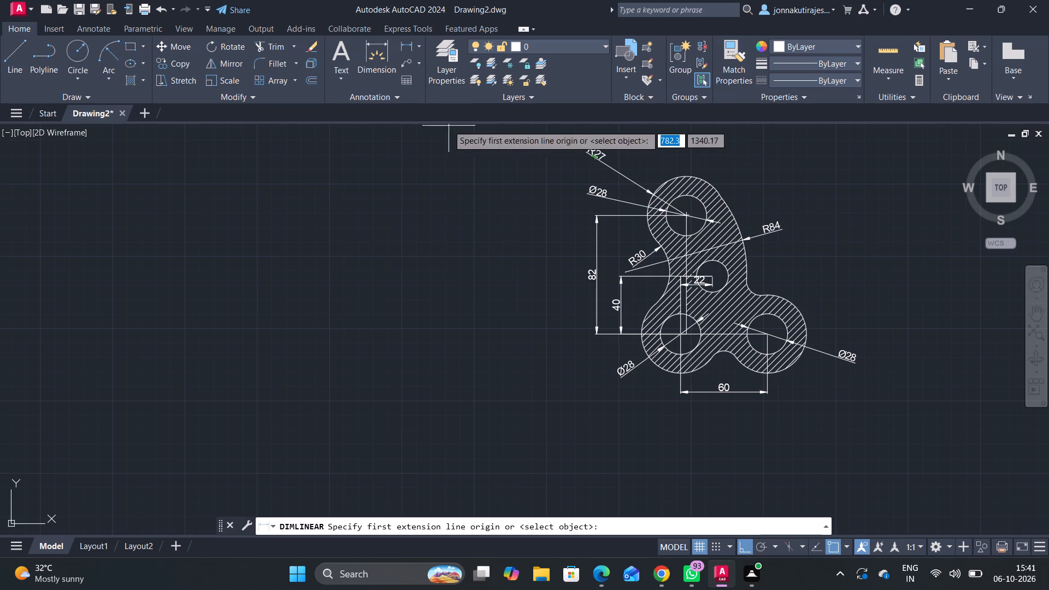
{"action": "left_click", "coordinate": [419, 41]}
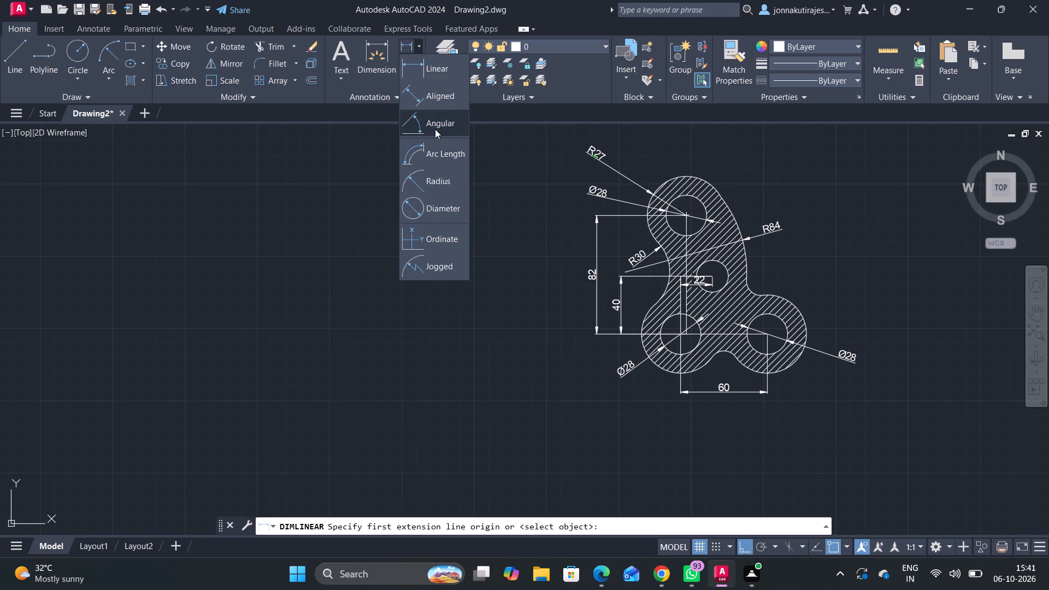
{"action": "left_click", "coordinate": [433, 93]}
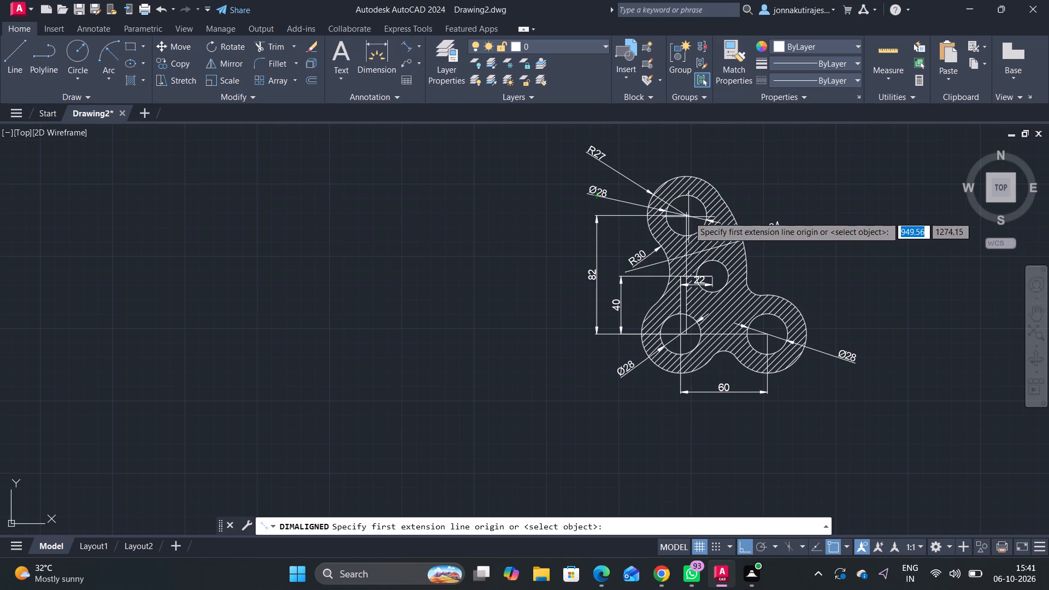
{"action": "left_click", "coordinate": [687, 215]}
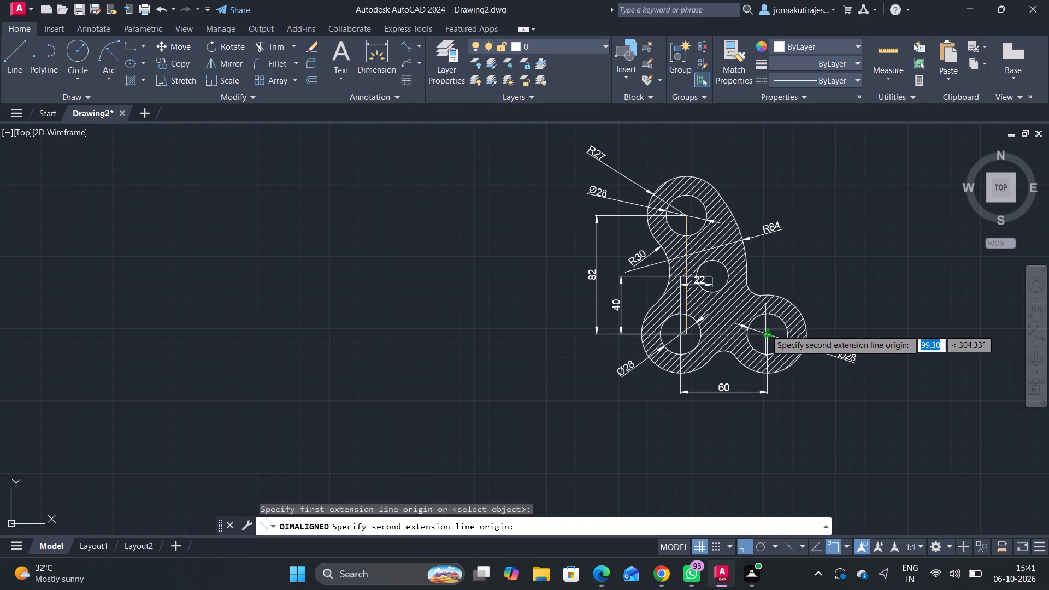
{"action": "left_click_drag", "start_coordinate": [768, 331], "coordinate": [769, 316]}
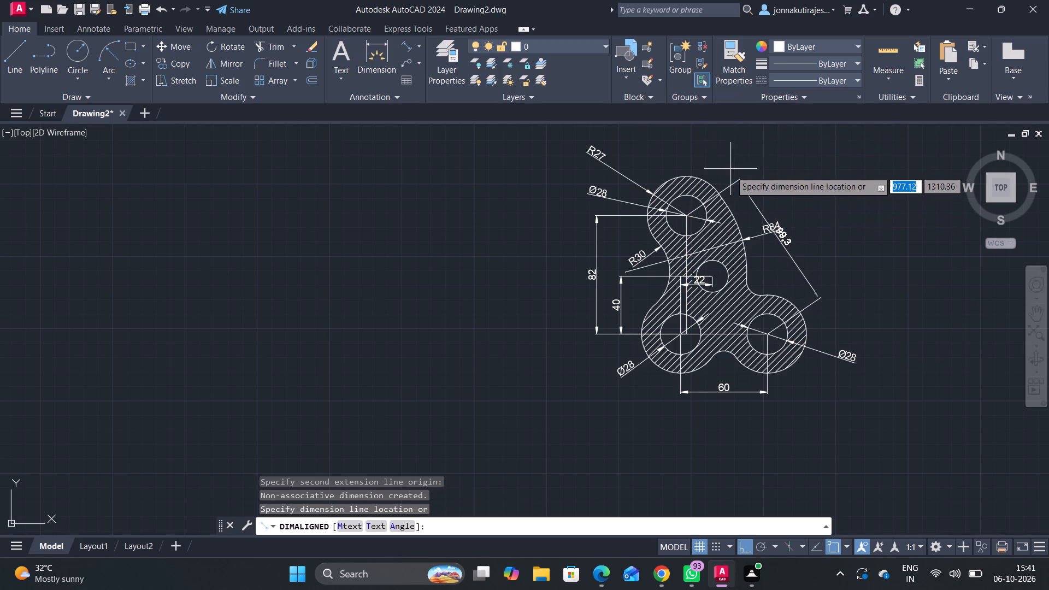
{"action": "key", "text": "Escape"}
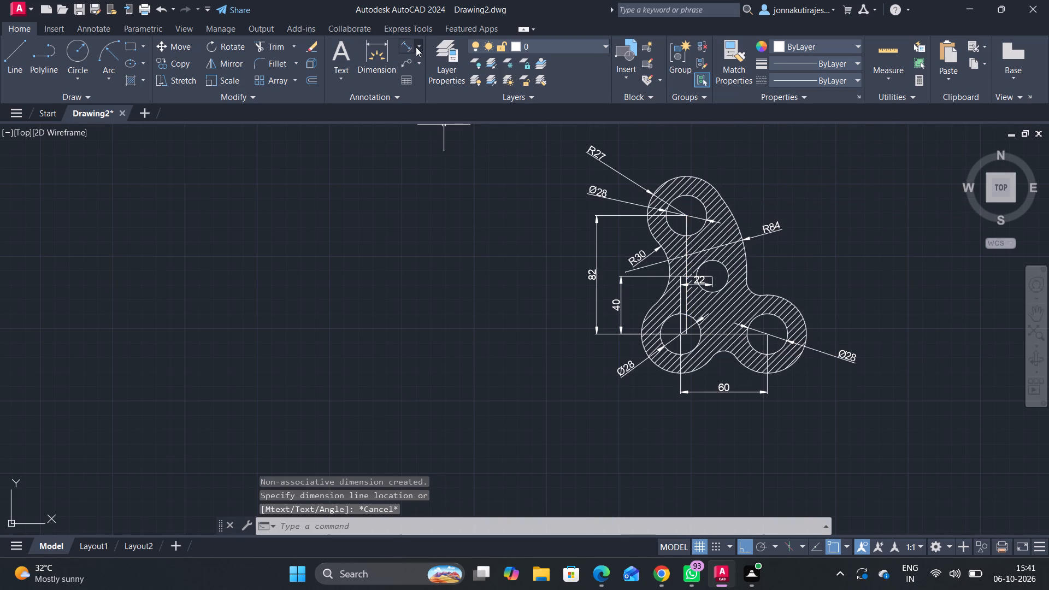
Add a horizontal linear dimension between the upper hole's centre and the lower-right hole's centre, placed above the part.
{"action": "left_click", "coordinate": [416, 47]}
{"action": "left_click", "coordinate": [430, 67]}
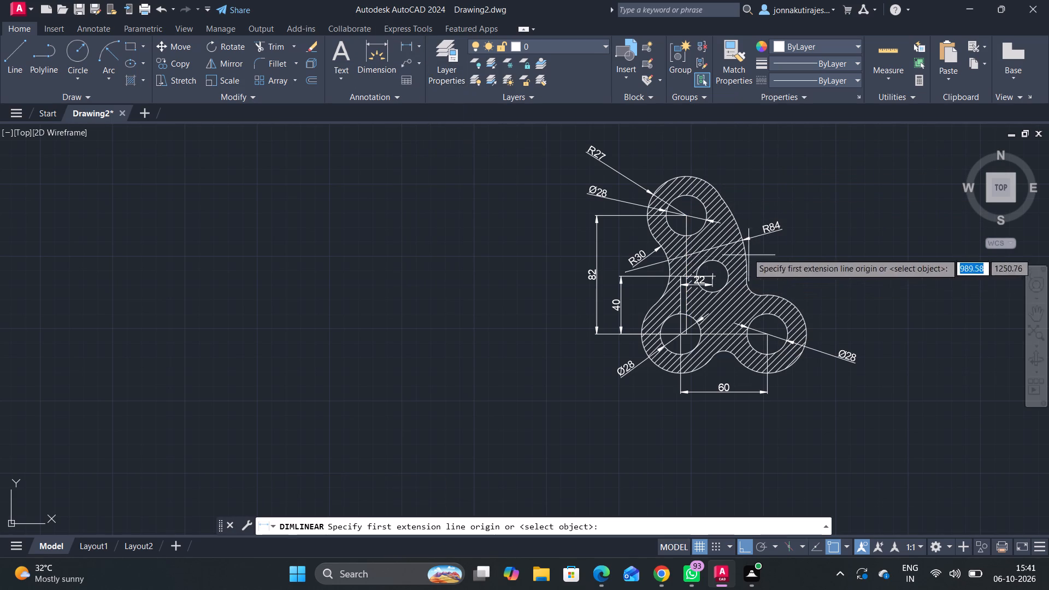
{"action": "left_click", "coordinate": [684, 217]}
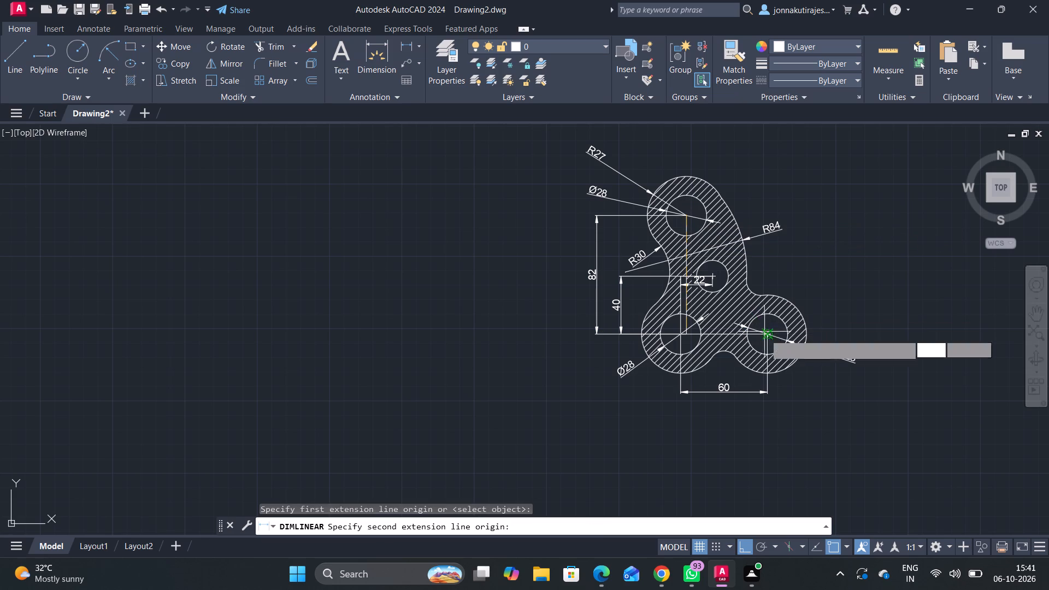
{"action": "left_click", "coordinate": [772, 308]}
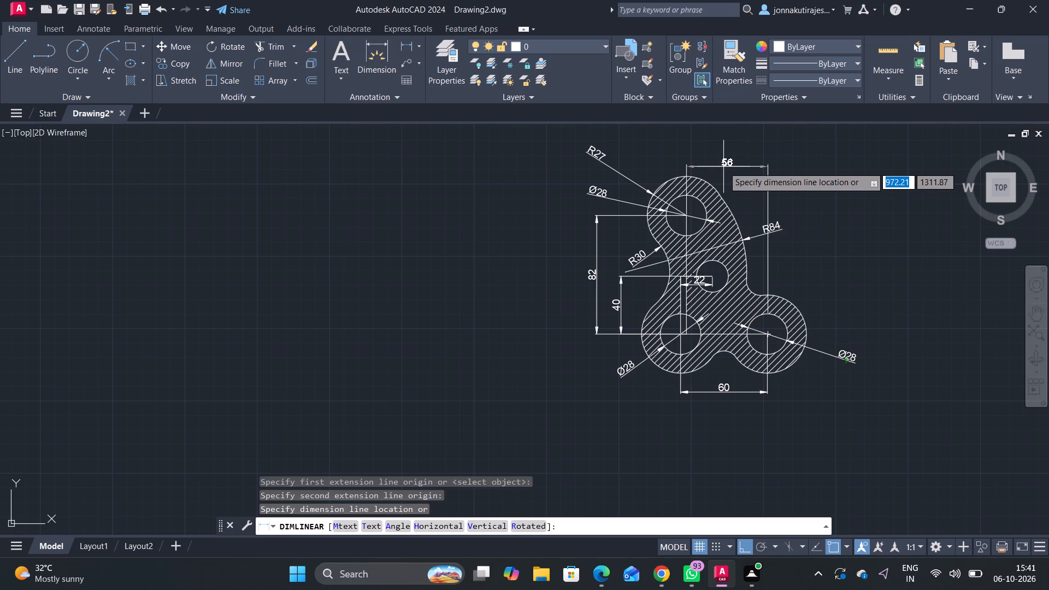
{"action": "left_click", "coordinate": [732, 164]}
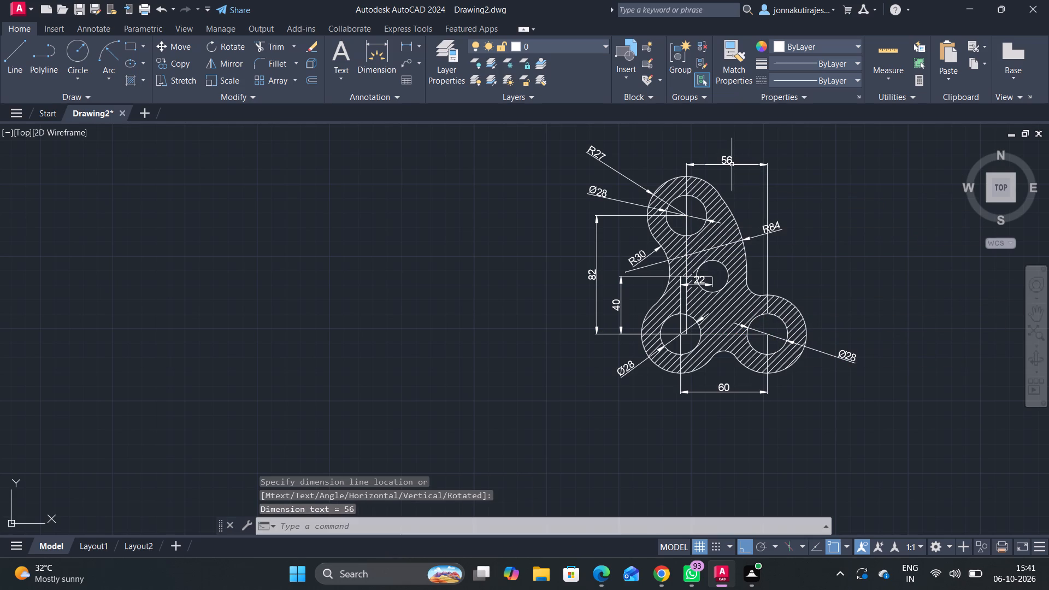
{"action": "key", "text": "Escape"}
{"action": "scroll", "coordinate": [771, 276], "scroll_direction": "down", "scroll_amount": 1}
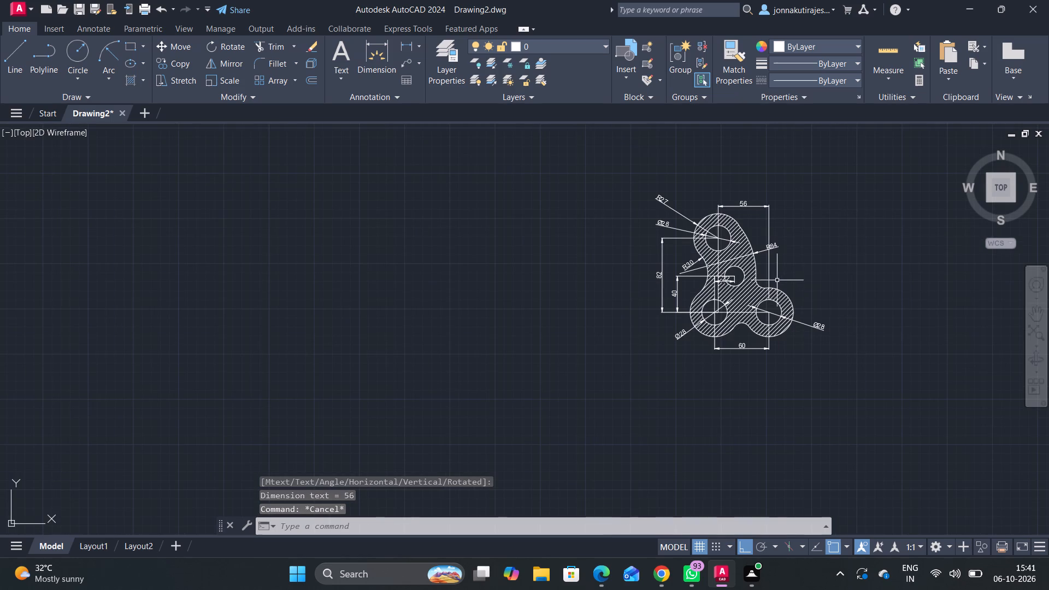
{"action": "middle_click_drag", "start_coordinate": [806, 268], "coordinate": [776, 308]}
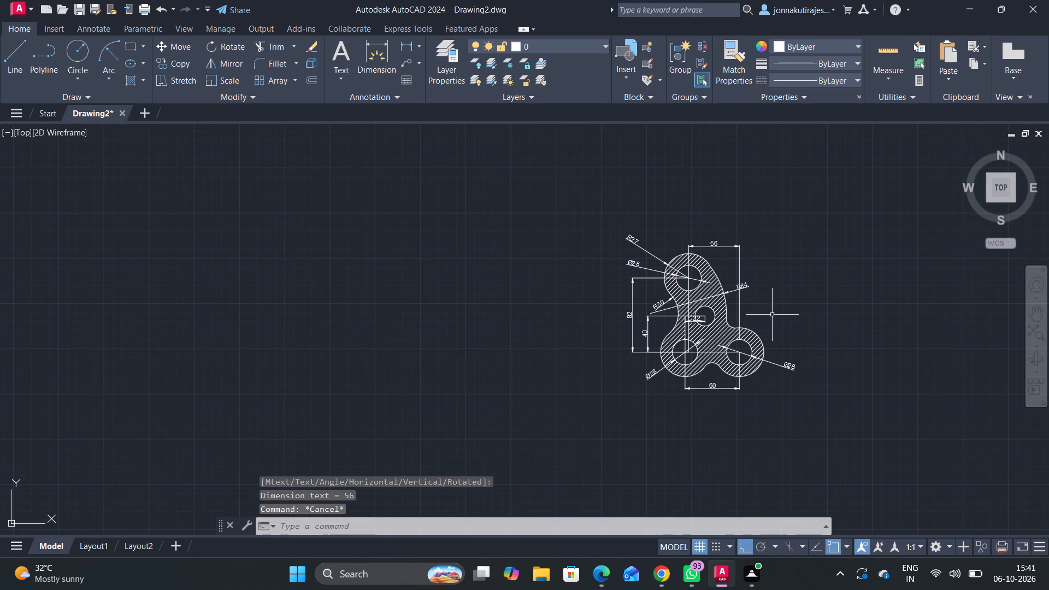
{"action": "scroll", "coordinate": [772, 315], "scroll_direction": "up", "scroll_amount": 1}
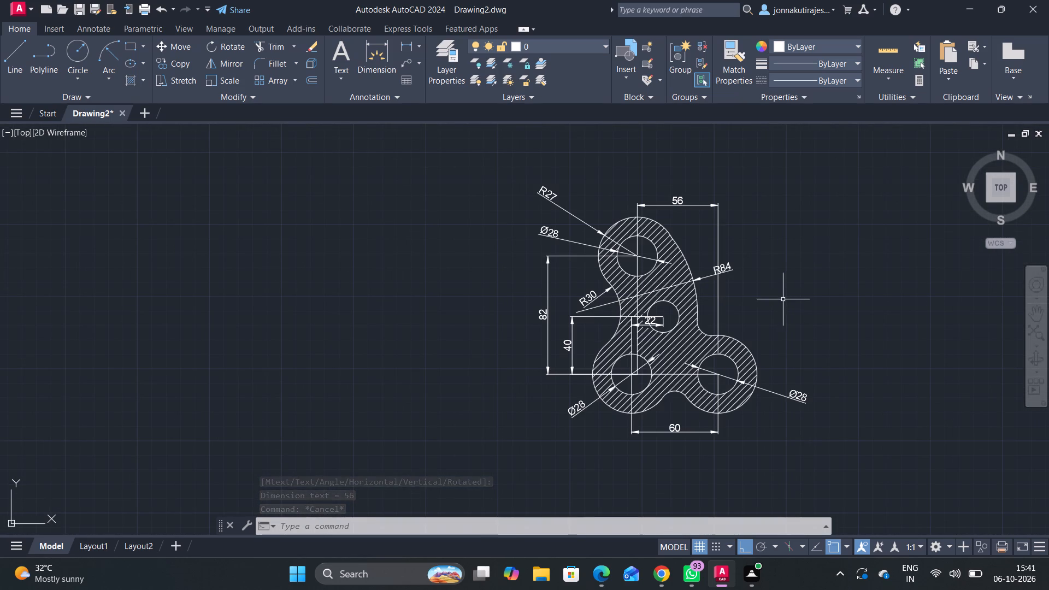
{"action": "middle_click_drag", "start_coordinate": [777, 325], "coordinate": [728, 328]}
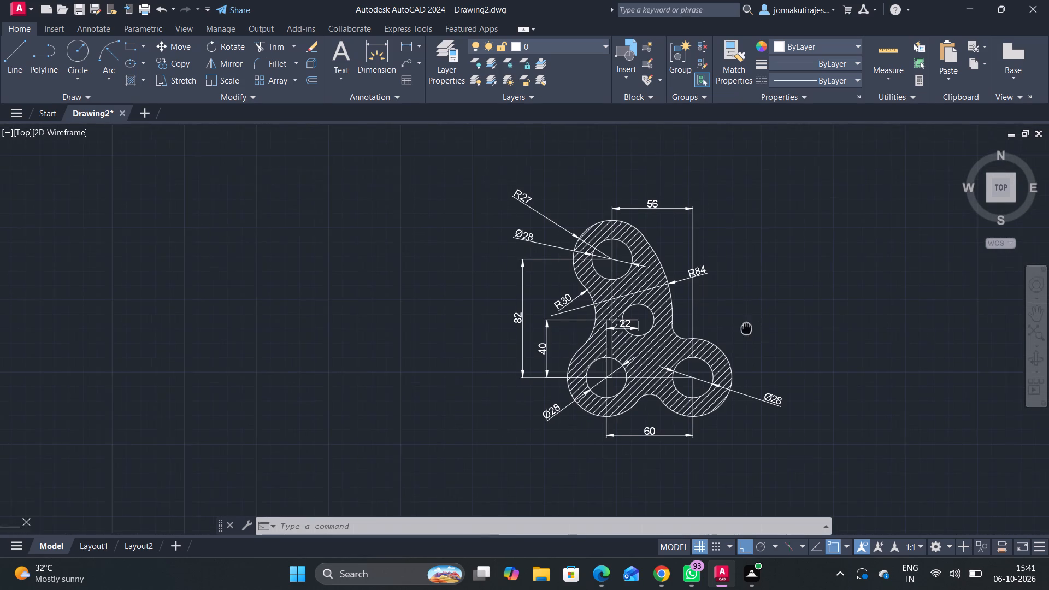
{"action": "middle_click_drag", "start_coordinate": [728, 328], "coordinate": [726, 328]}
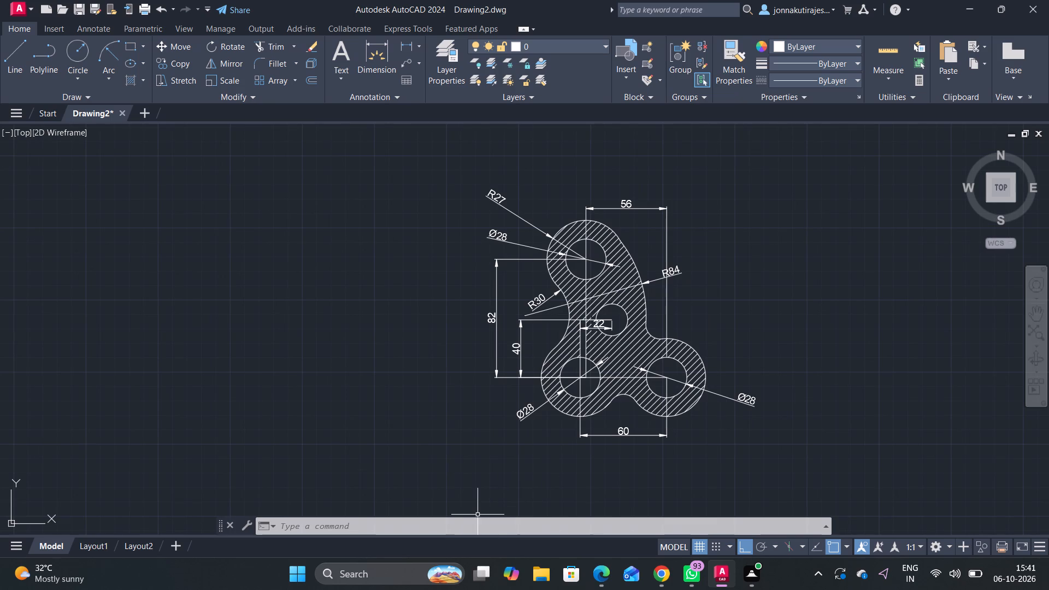
Turn off the command log file with LOGFILEOFF.
{"action": "left_click", "coordinate": [414, 524]}
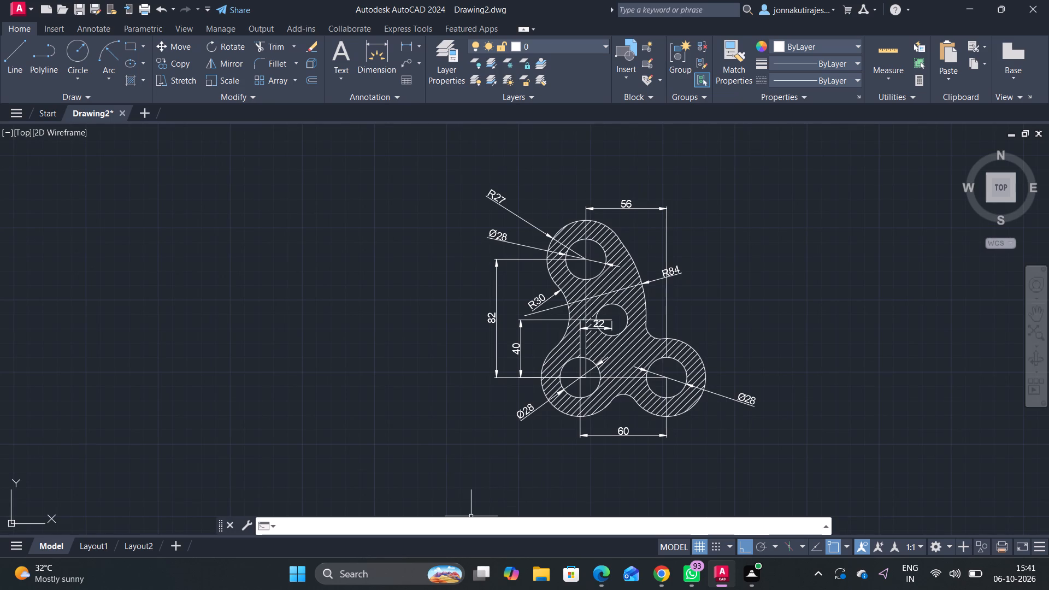
{"action": "type", "text": "log"}
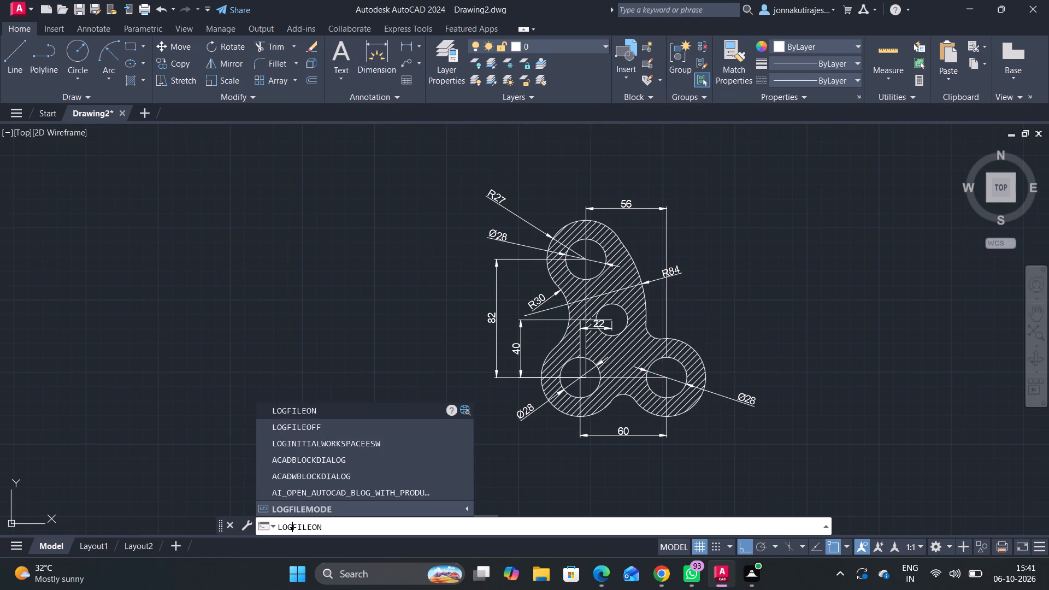
{"action": "left_click", "coordinate": [310, 423]}
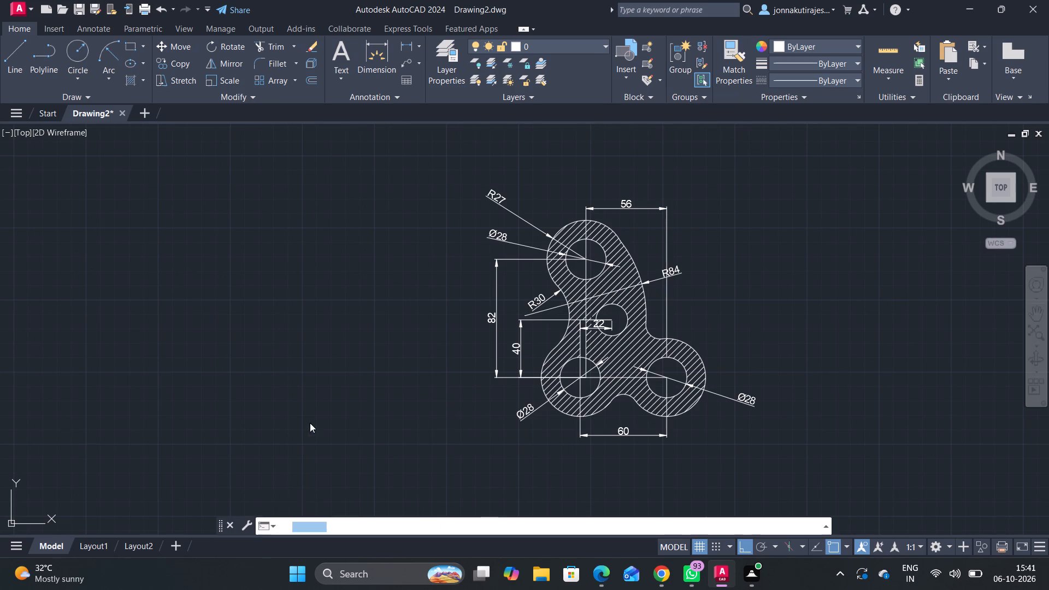
Start saving the drawing in the Documents folder and clear the proposed file name.
{"action": "scroll", "coordinate": [781, 393], "scroll_direction": "down", "scroll_amount": 1}
{"action": "middle_click_drag", "start_coordinate": [781, 393], "coordinate": [640, 391]}
{"action": "scroll", "coordinate": [640, 391], "scroll_direction": "up", "scroll_amount": 1}
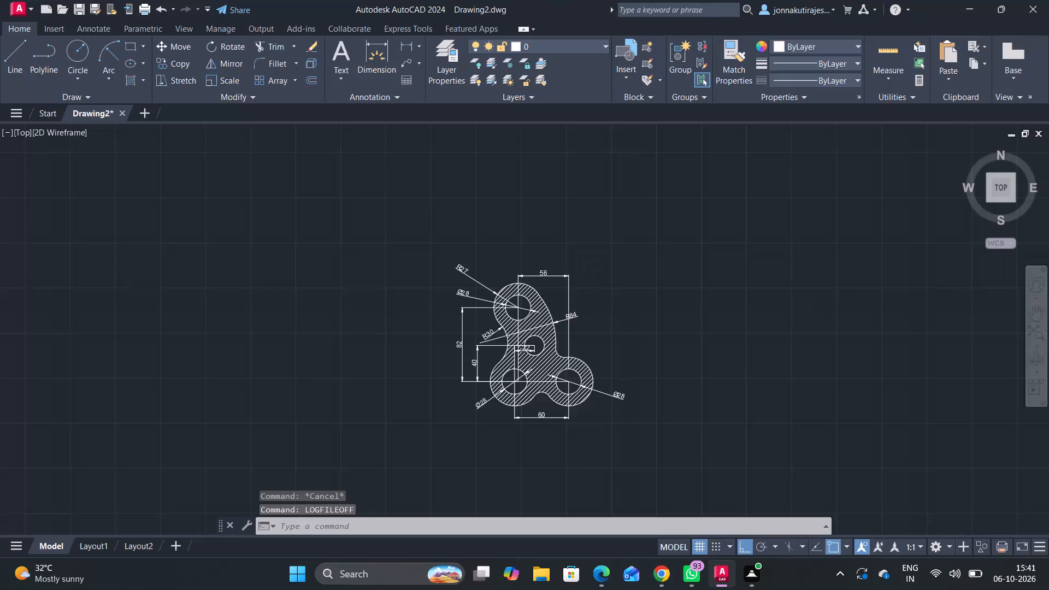
{"action": "middle_click_drag", "start_coordinate": [641, 391], "coordinate": [684, 371]}
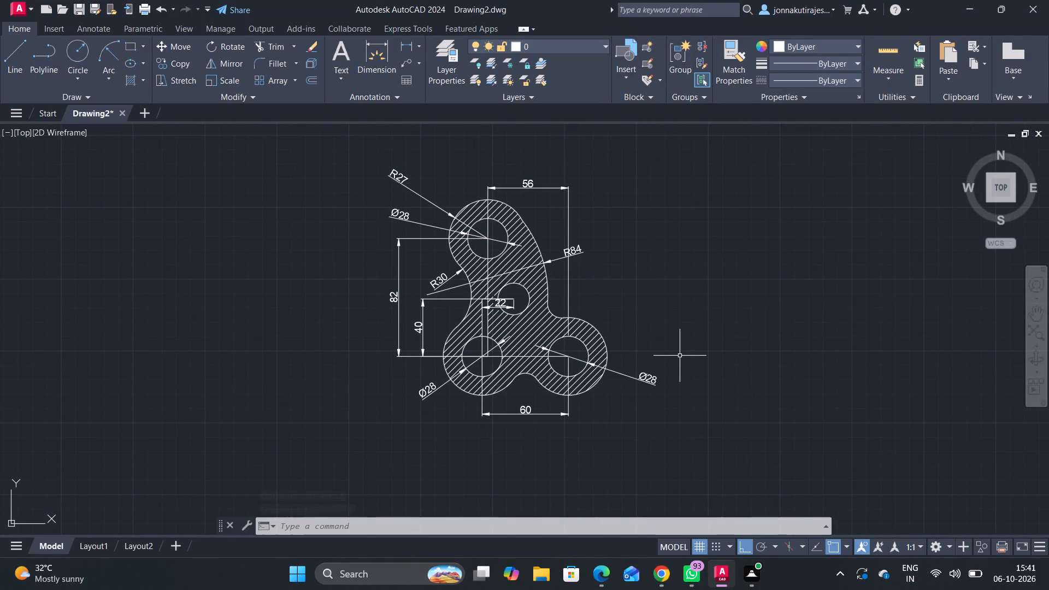
{"action": "key", "text": "ctrl+s"}
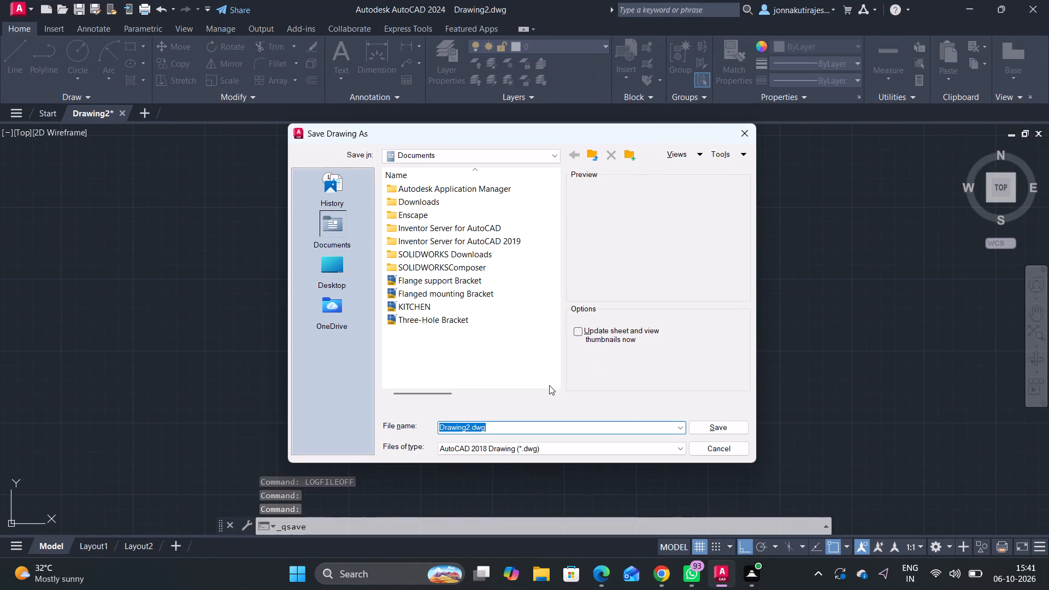
{"action": "key", "text": "BackSpace"}
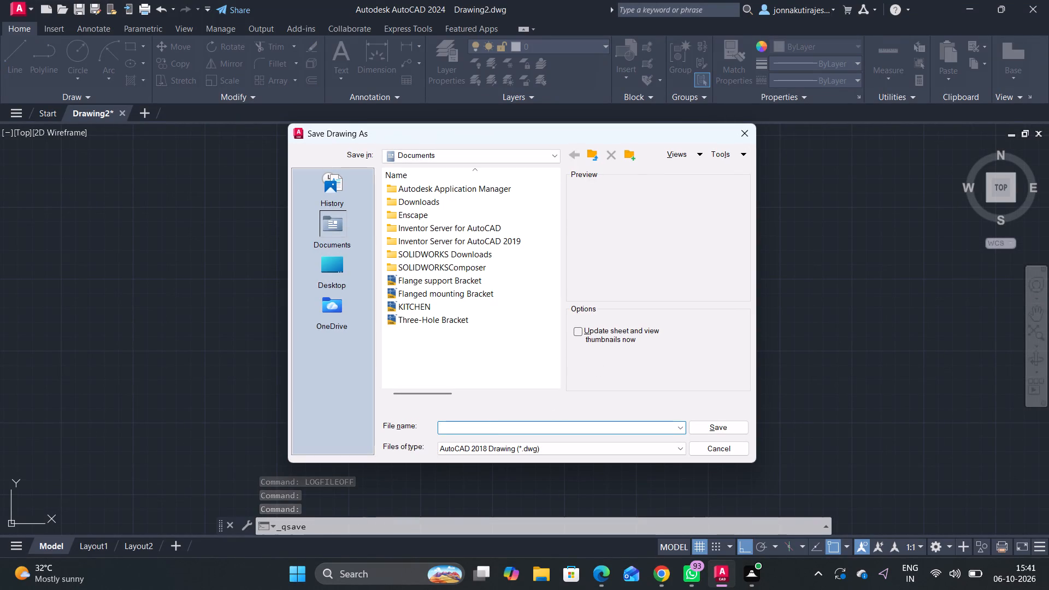